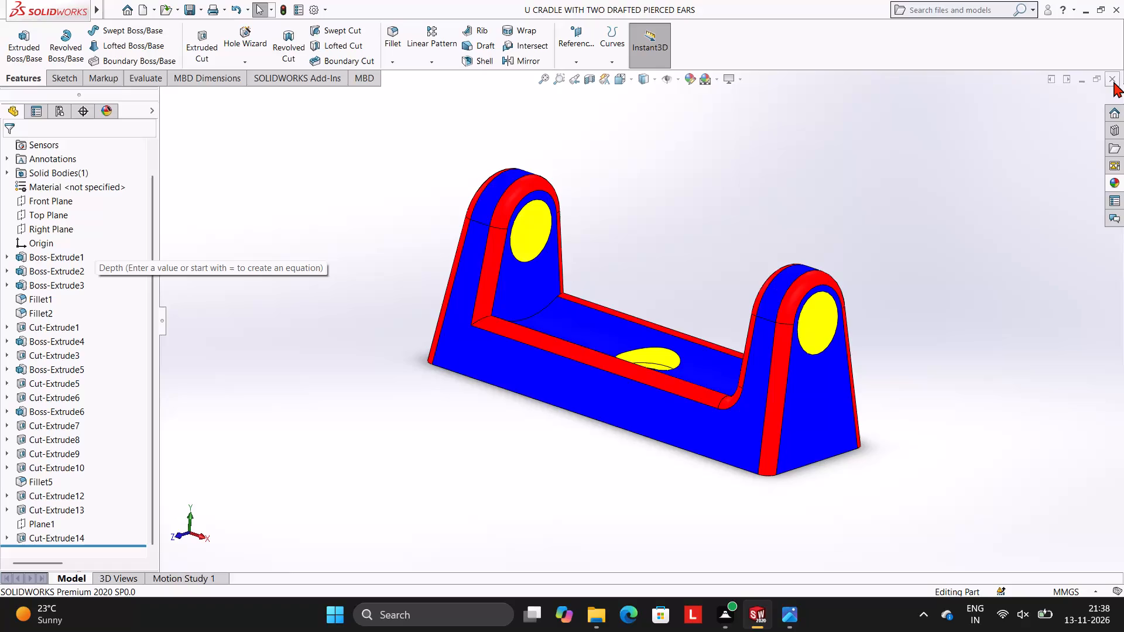
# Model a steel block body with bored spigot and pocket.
# Close the open cradle part and create a new part document.
pyautogui.click(1113, 81)
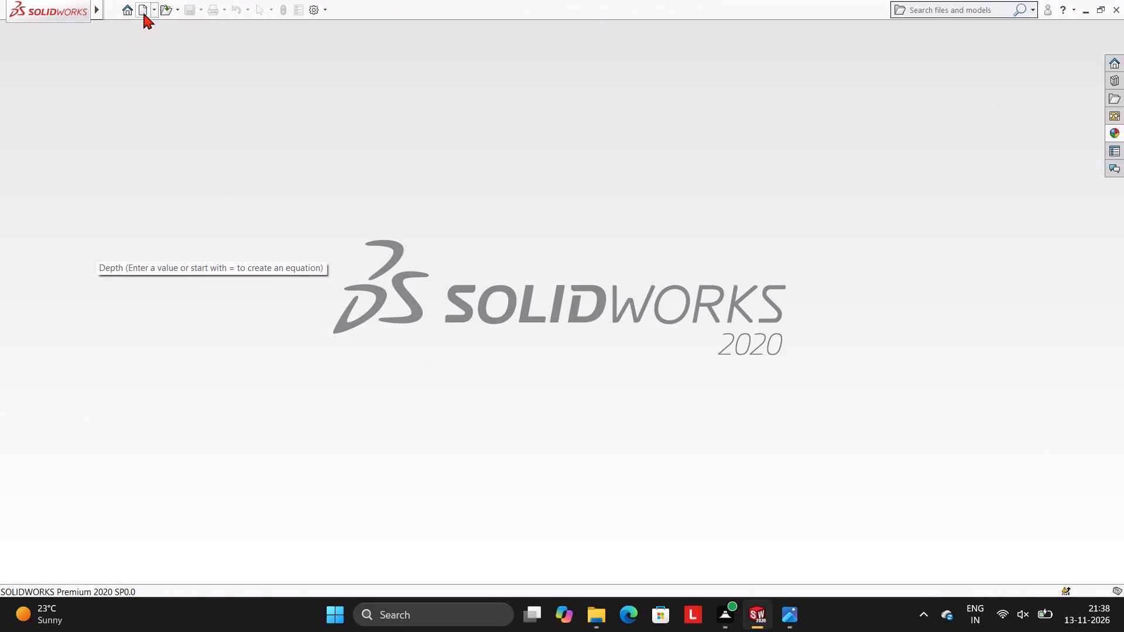
pyautogui.click(142, 11)
pyautogui.click(479, 461)
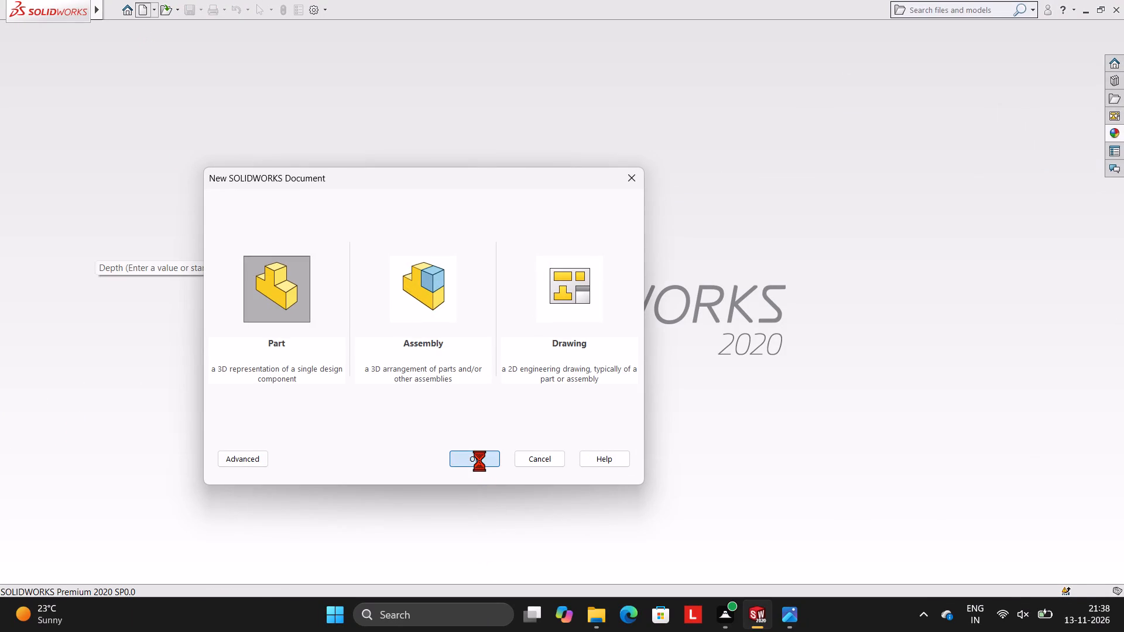
# Open a sketch on the Front Plane and draw a 10 mm horizontal line from the origin along +X.
pyautogui.click(54, 214)
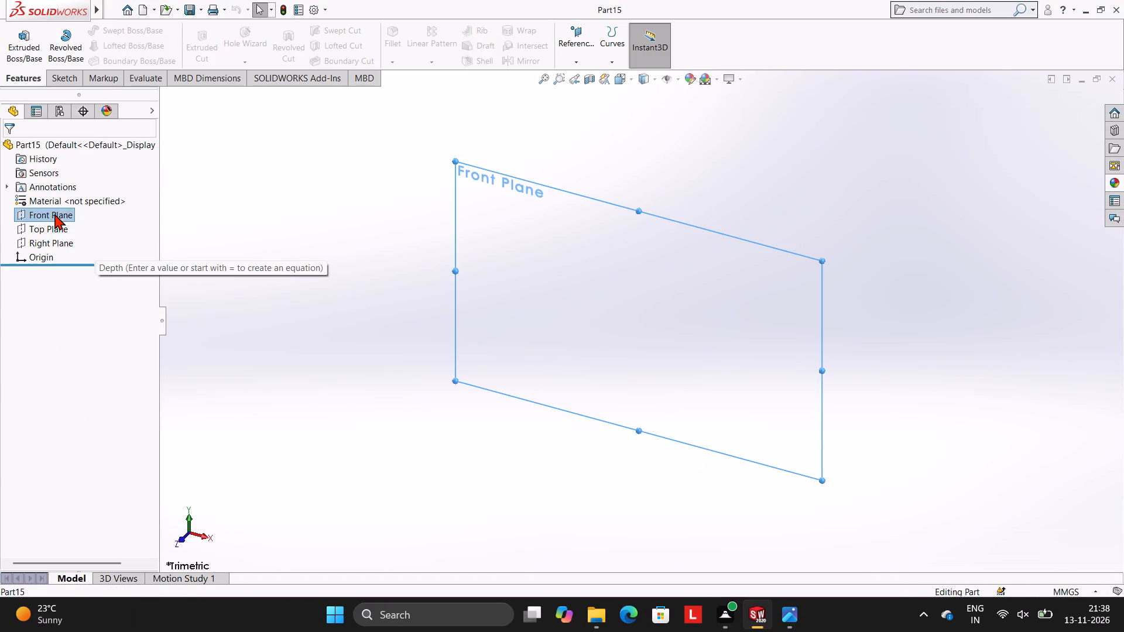
pyautogui.click(61, 203)
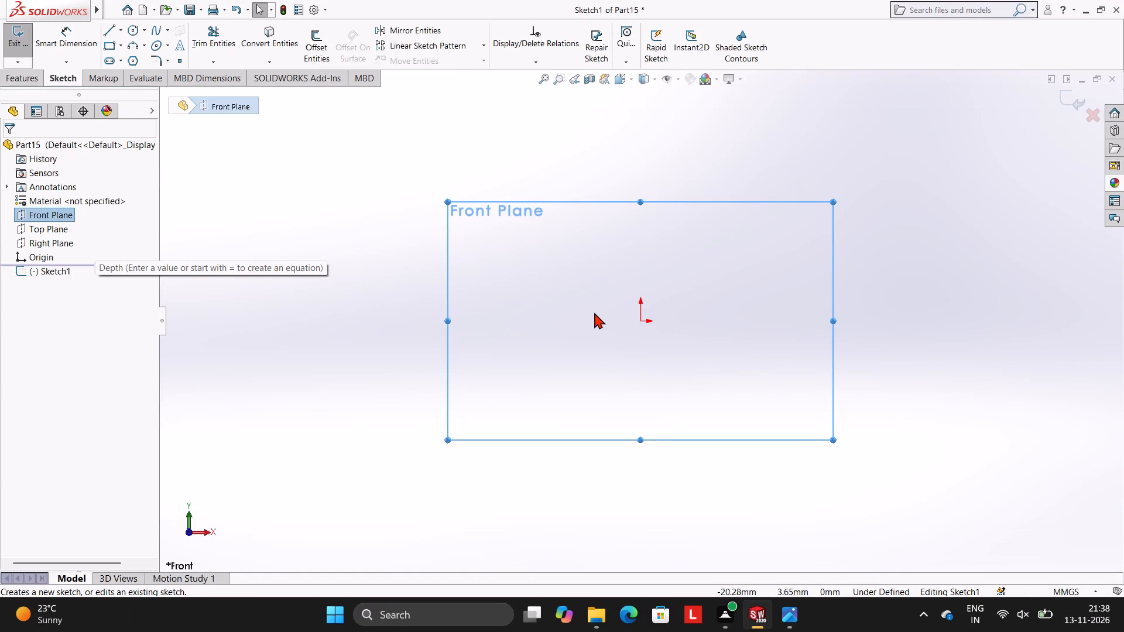
pyautogui.click(594, 312)
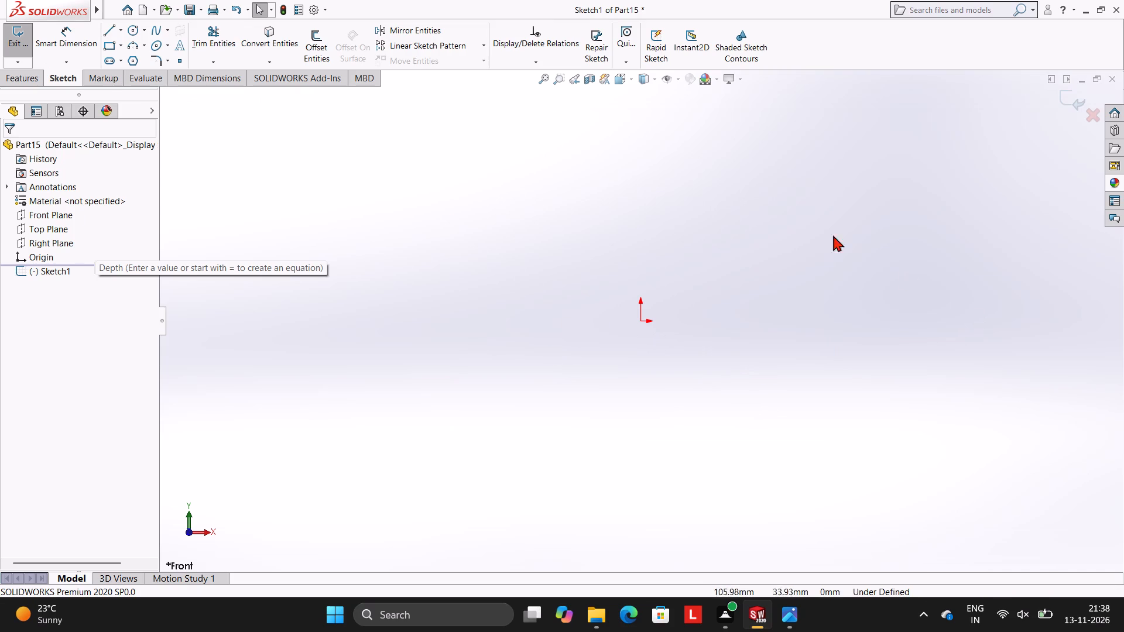
pyautogui.click(442, 144)
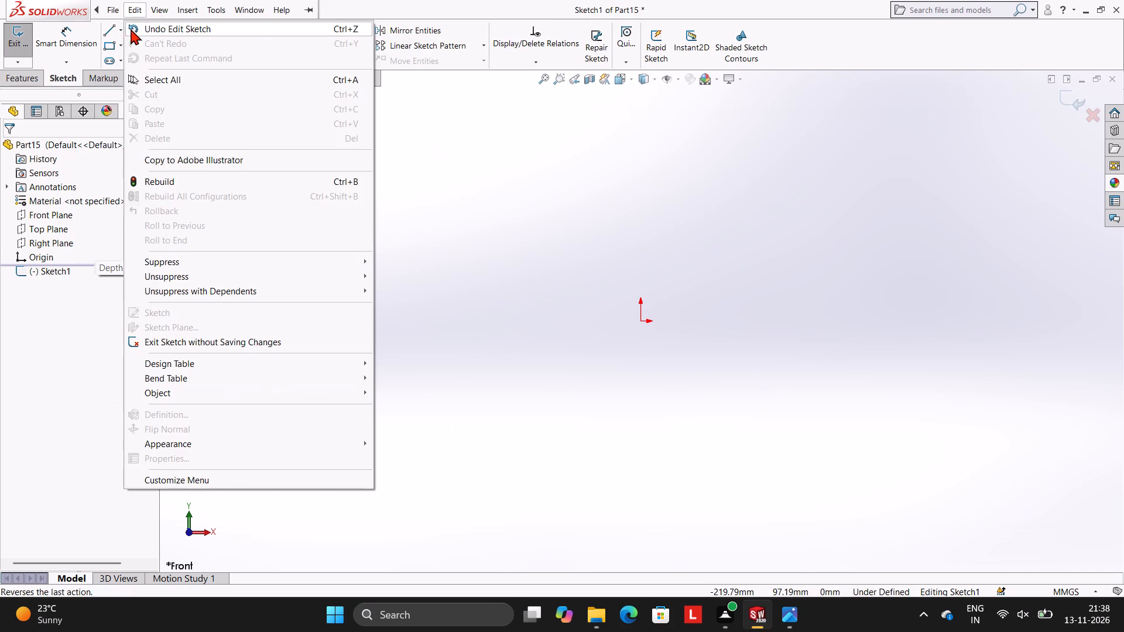
pyautogui.click(110, 31)
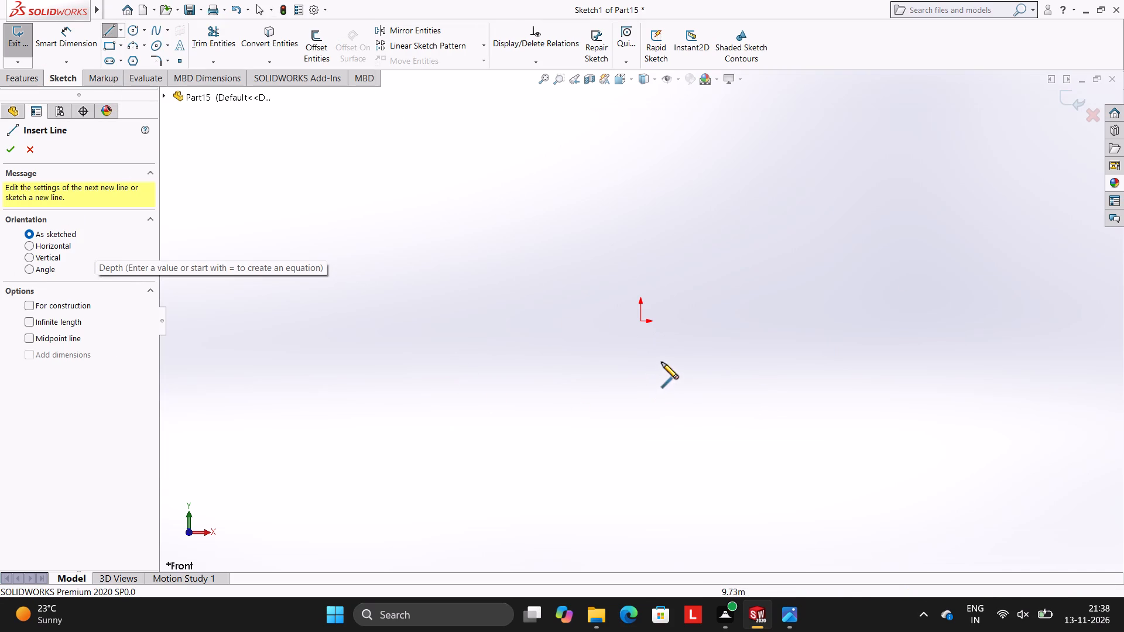
pyautogui.click(639, 320)
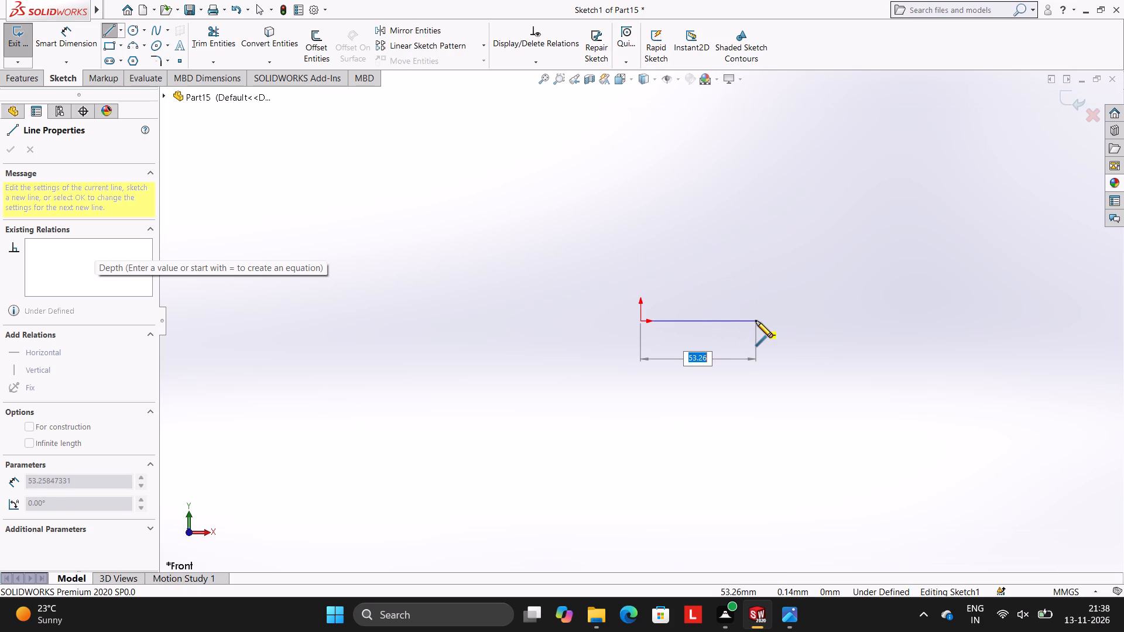
pyautogui.write('10')
pyautogui.press('Return')
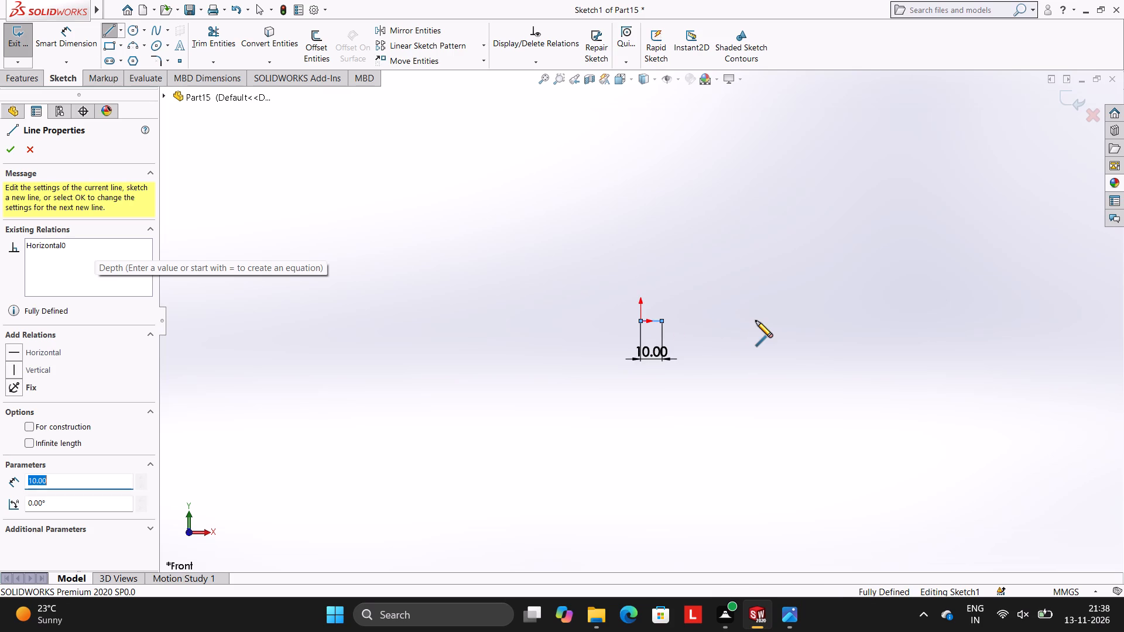
# Draw an 8 mm vertical line downward from the free end of the 10 mm horizontal line.
pyautogui.scroll(-4, 690, 330)
pyautogui.scroll(-3, 583, 388)
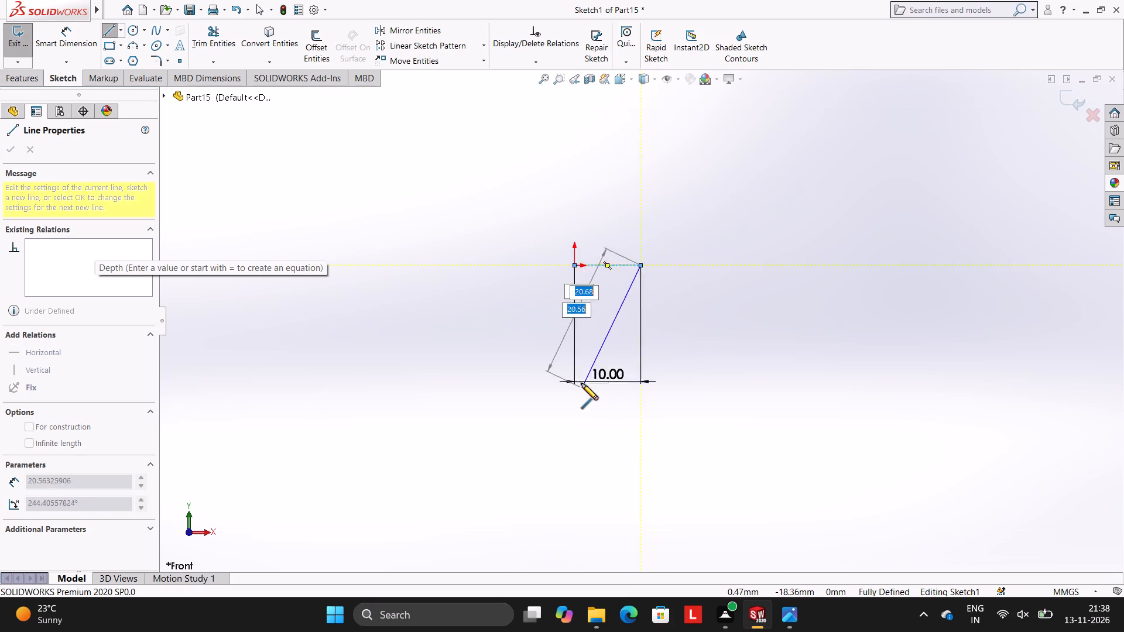
pyautogui.scroll(2, 611, 380)
pyautogui.scroll(-3, 613, 380)
pyautogui.scroll(-1, 657, 156)
pyautogui.scroll(-3, 657, 220)
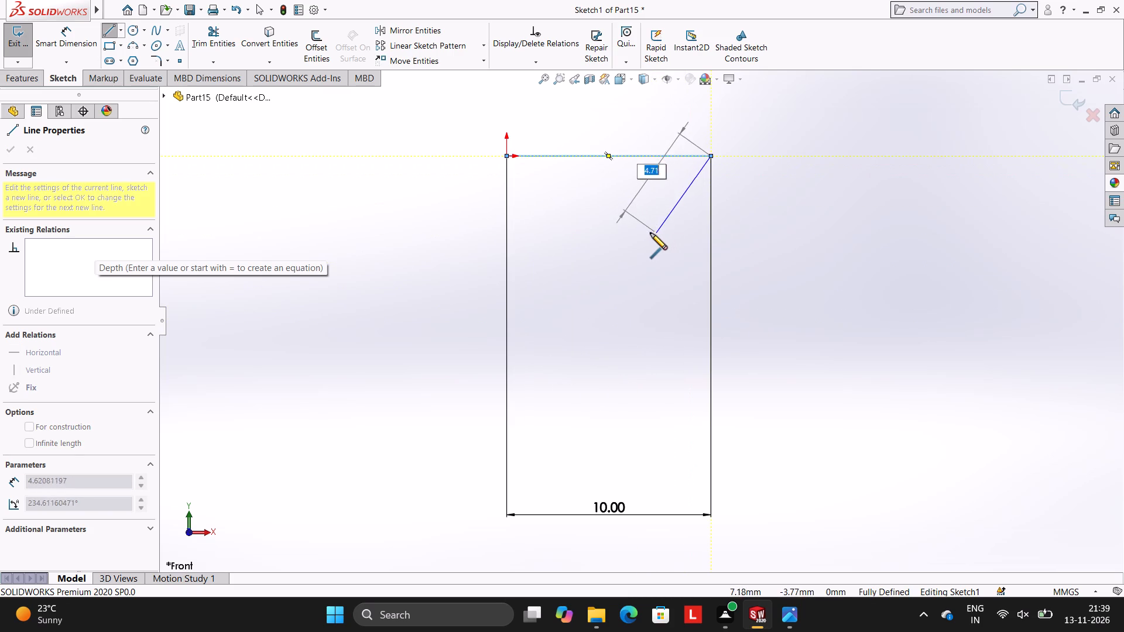
pyautogui.scroll(-3, 663, 235)
pyautogui.scroll(2, 644, 175)
pyautogui.scroll(-2, 644, 170)
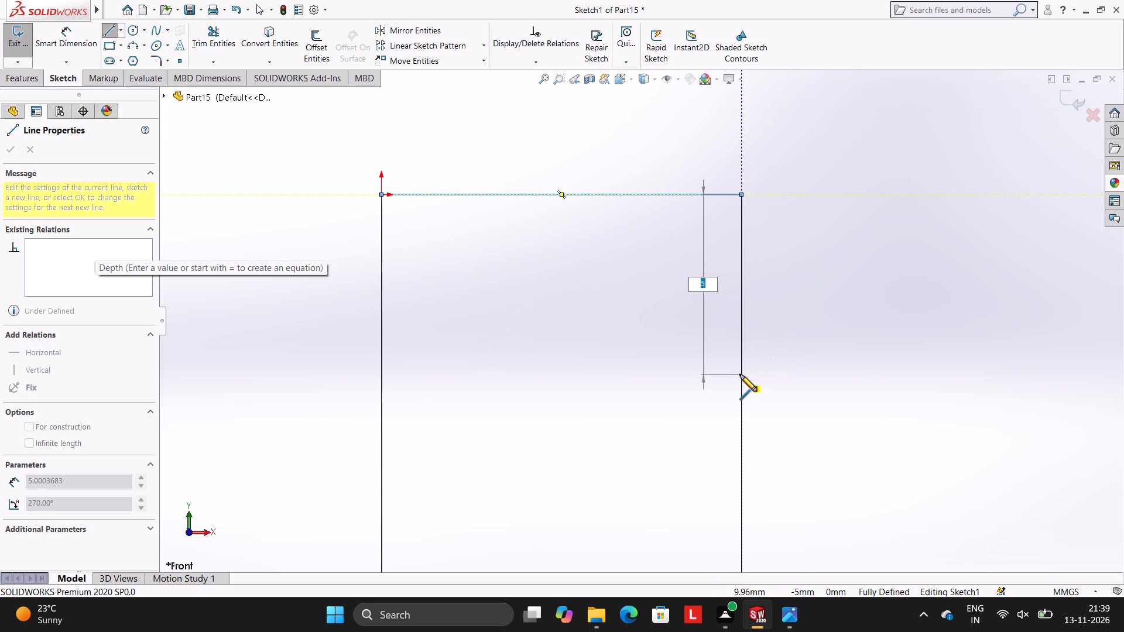
pyautogui.press('8')
pyautogui.press('Return')
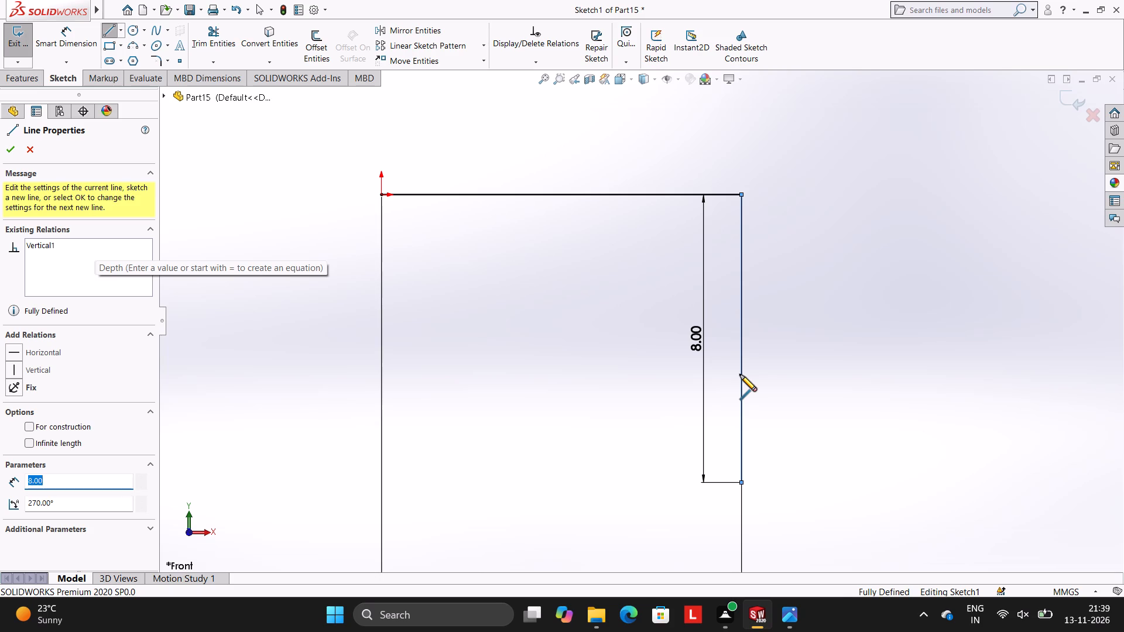
pyautogui.press('Escape')
pyautogui.press('Escape')
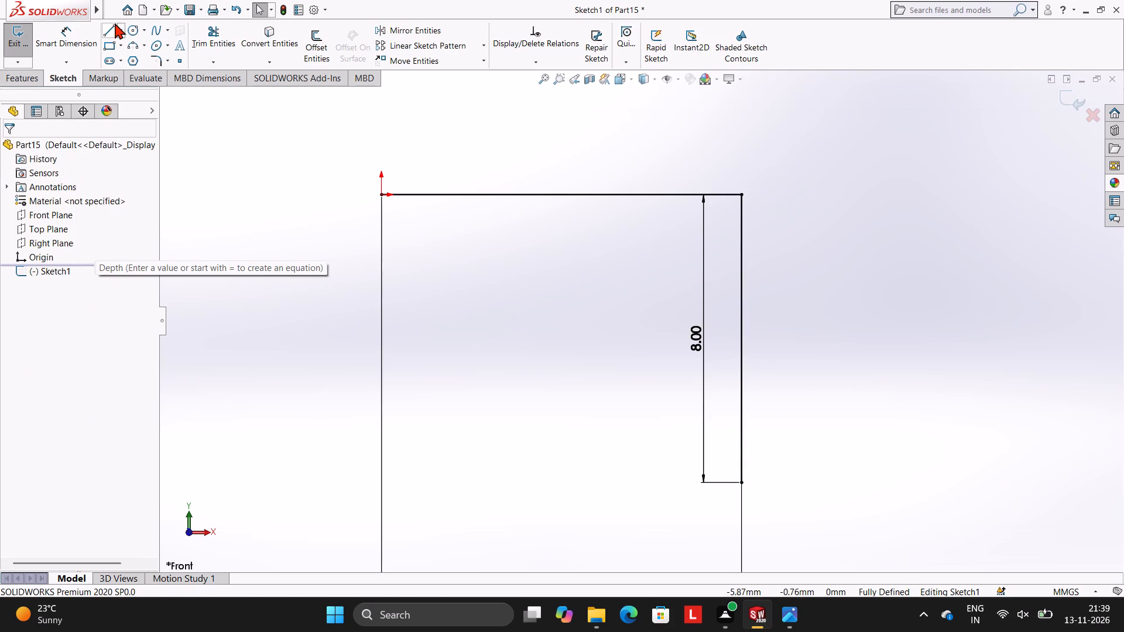
# Draw a 10 mm vertical line downward from the origin.
pyautogui.click(111, 23)
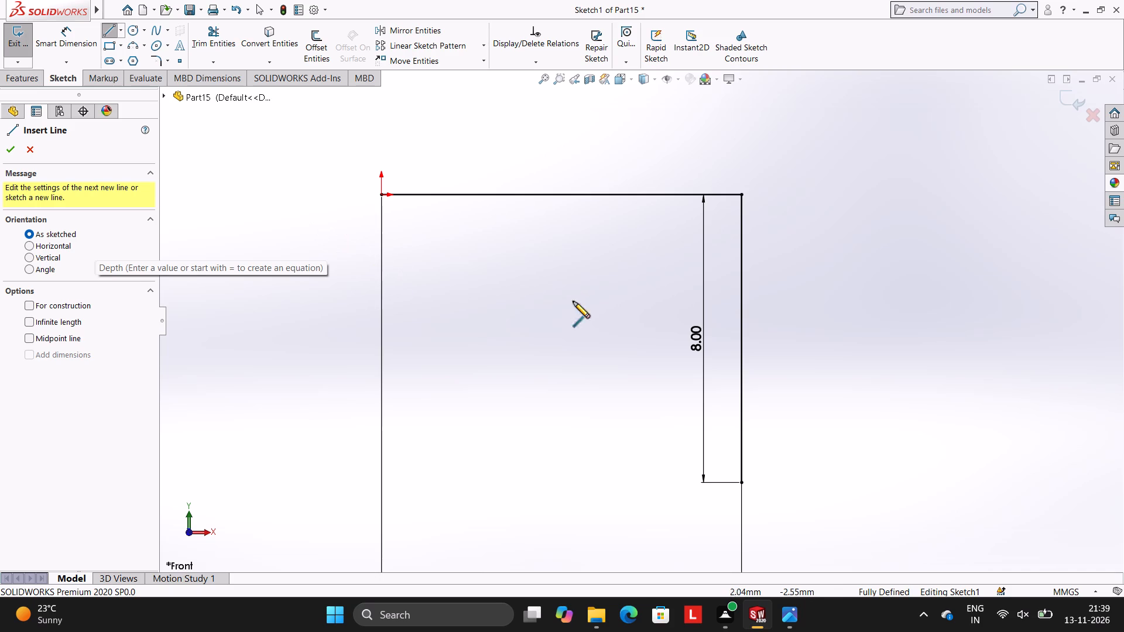
pyautogui.scroll(3, 551, 384)
pyautogui.scroll(-1, 558, 369)
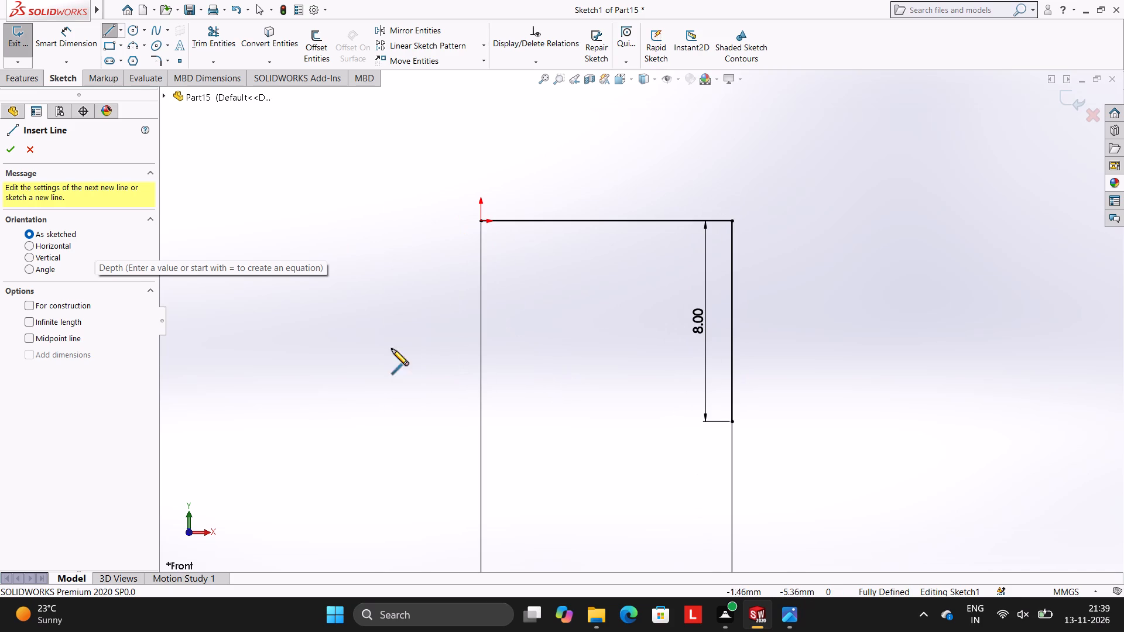
pyautogui.click(480, 218)
pyautogui.scroll(4, 526, 382)
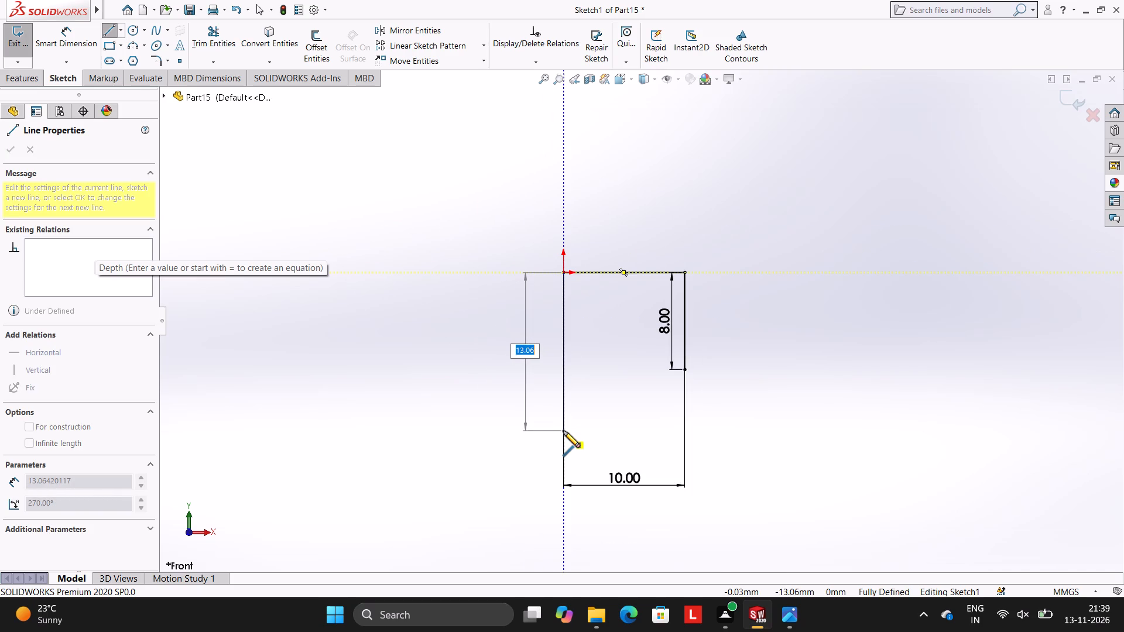
pyautogui.write('10')
pyautogui.press('Return')
# Close the profile with a sloped line joining the lower ends of the two vertical lines.
pyautogui.scroll(-4, 635, 434)
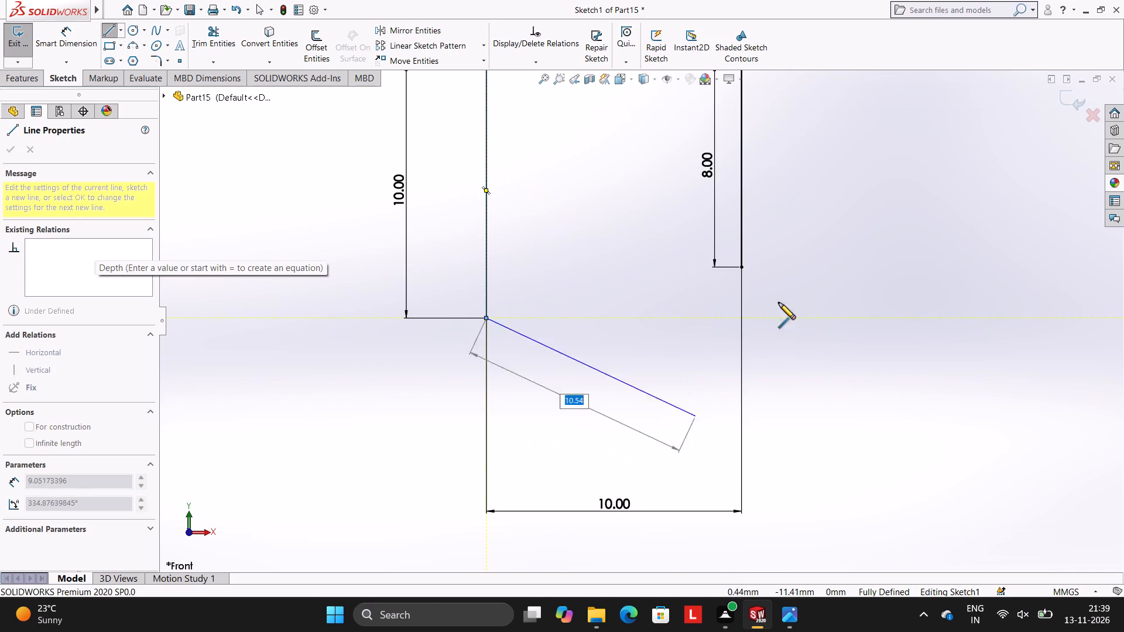
pyautogui.click(744, 266)
pyautogui.press('Escape')
pyautogui.press('Escape')
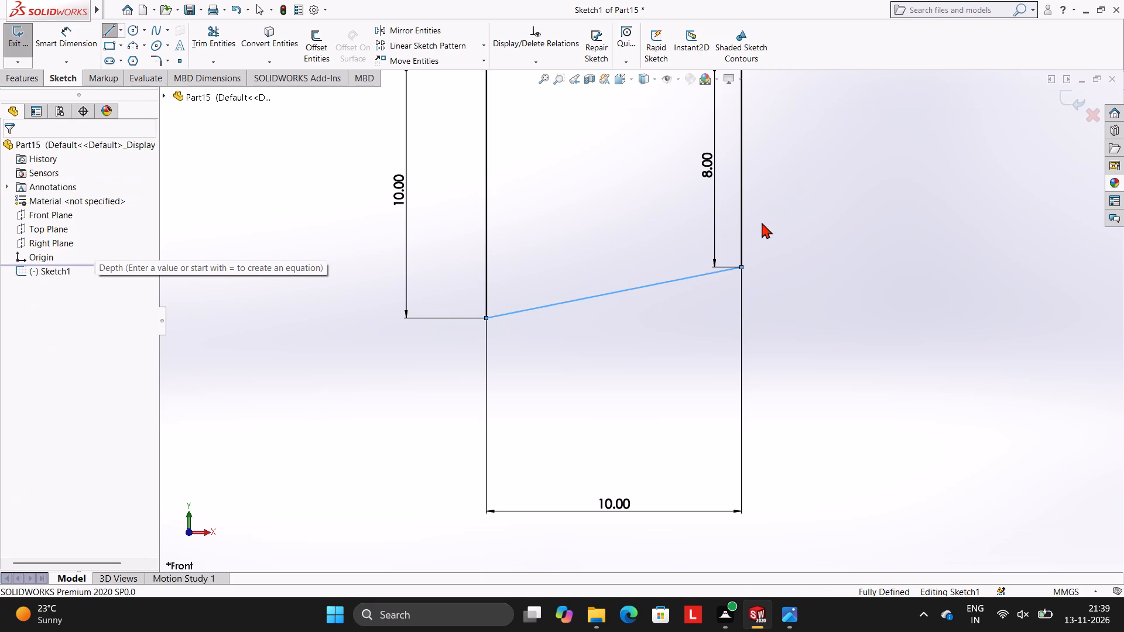
pyautogui.press('Escape')
# Extrude the closed four-sided profile as a blind boss with a depth of 10 mm.
pyautogui.scroll(3, 700, 194)
pyautogui.scroll(-3, 700, 186)
pyautogui.scroll(2, 656, 375)
pyautogui.scroll(-2, 647, 375)
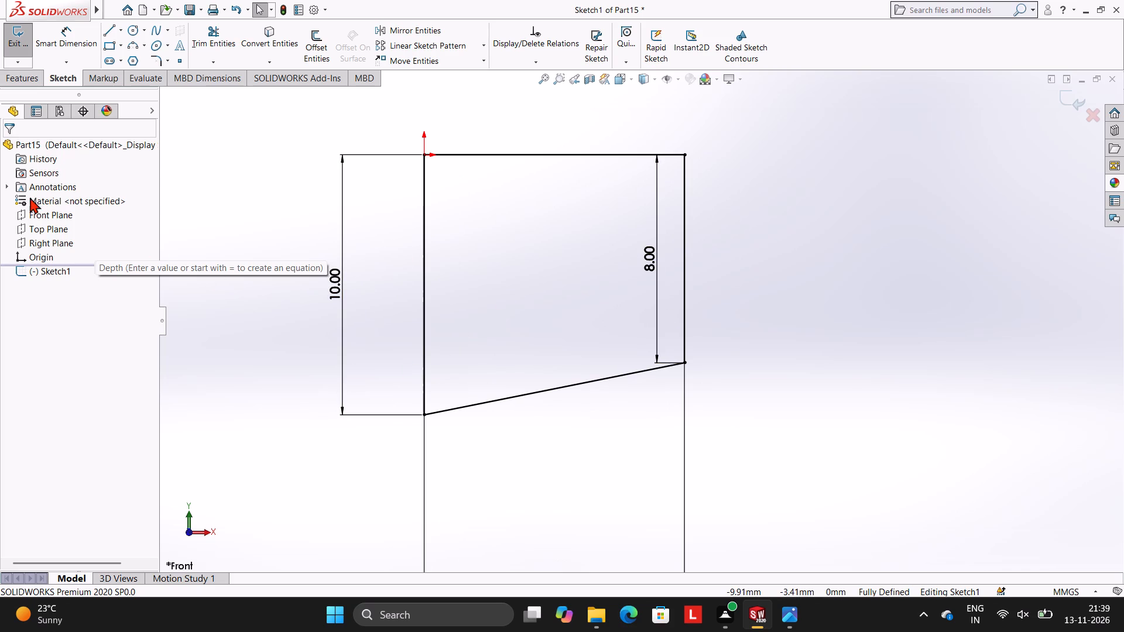
pyautogui.click(30, 79)
pyautogui.click(30, 49)
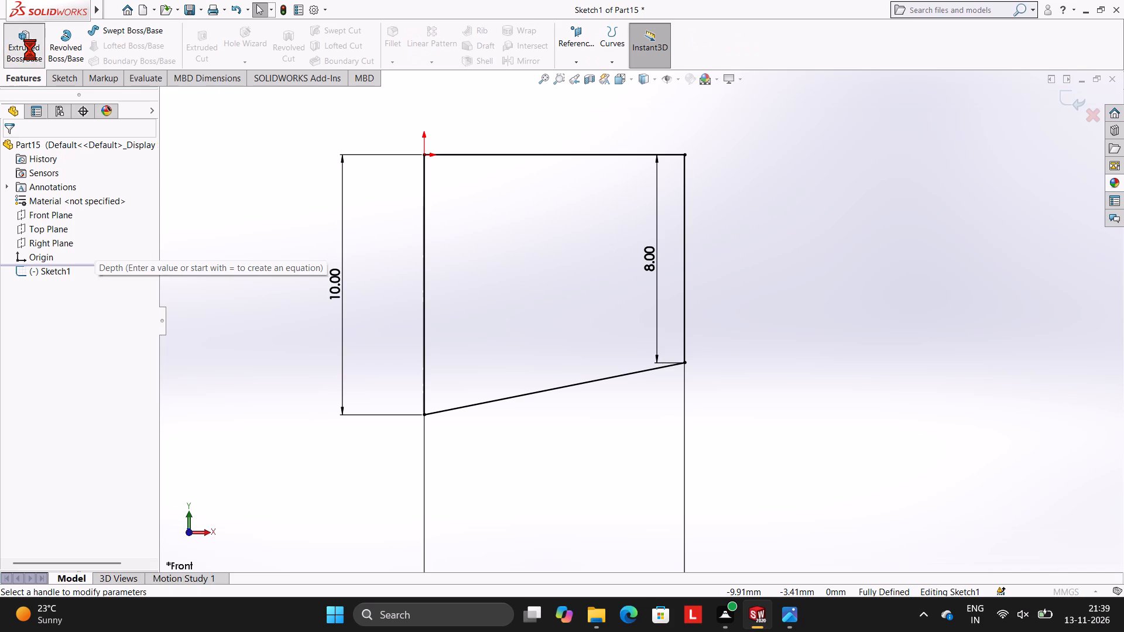
pyautogui.click(13, 145)
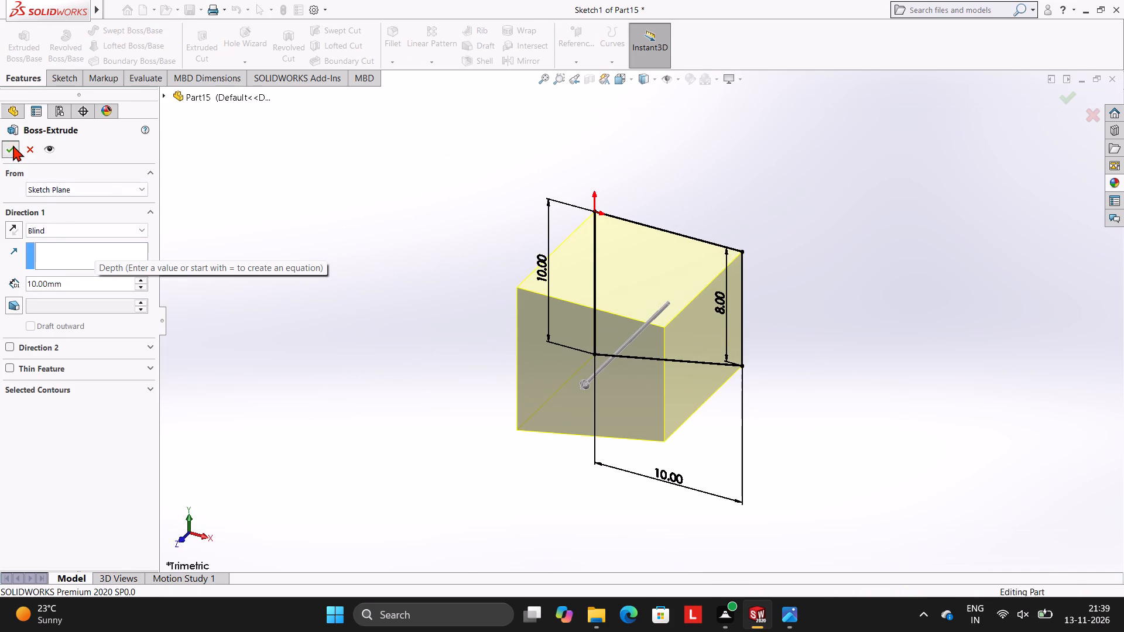
pyautogui.click(345, 157)
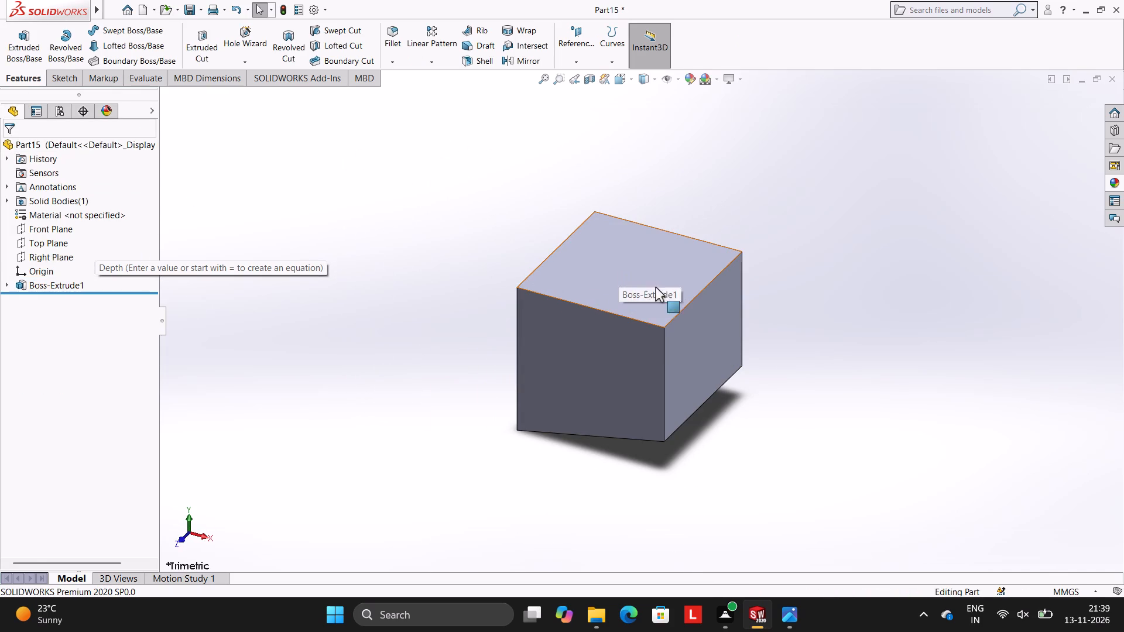
# Start a new sketch on the front face of the extruded block.
pyautogui.moveTo(797, 240); pyautogui.dragTo(838, 238, button='middle')
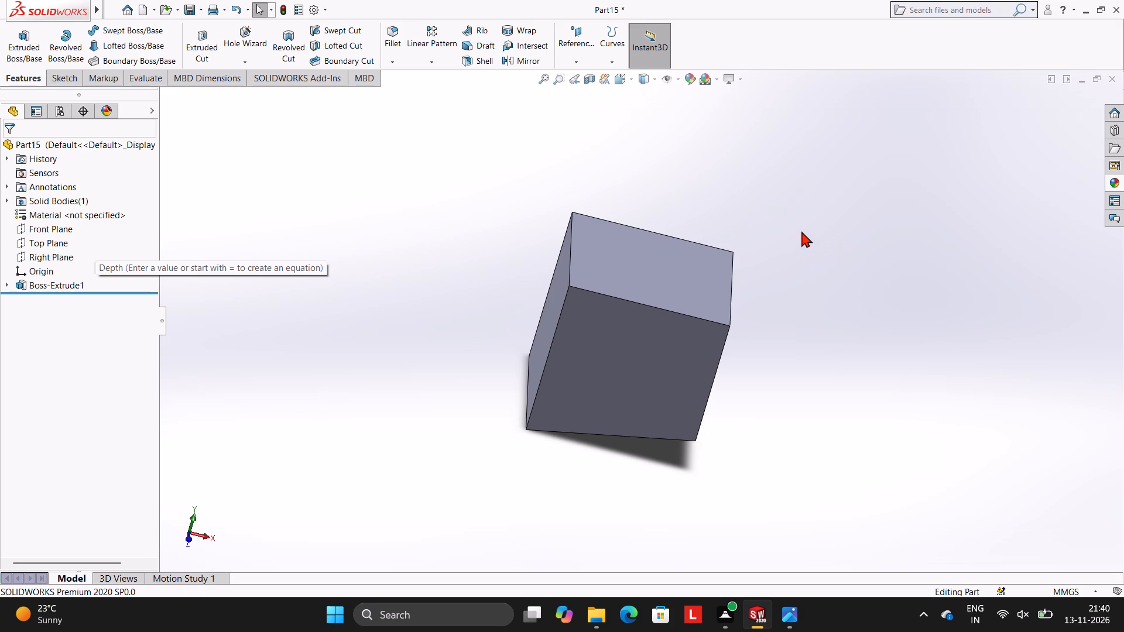
pyautogui.moveTo(790, 229); pyautogui.dragTo(777, 241, button='middle')
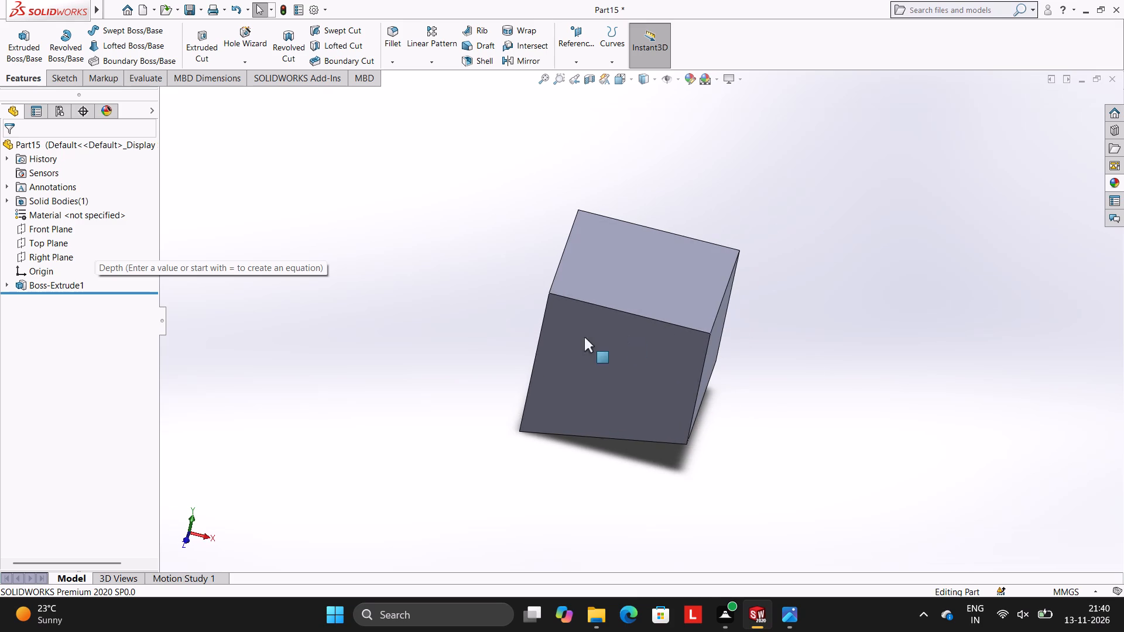
pyautogui.click(602, 348)
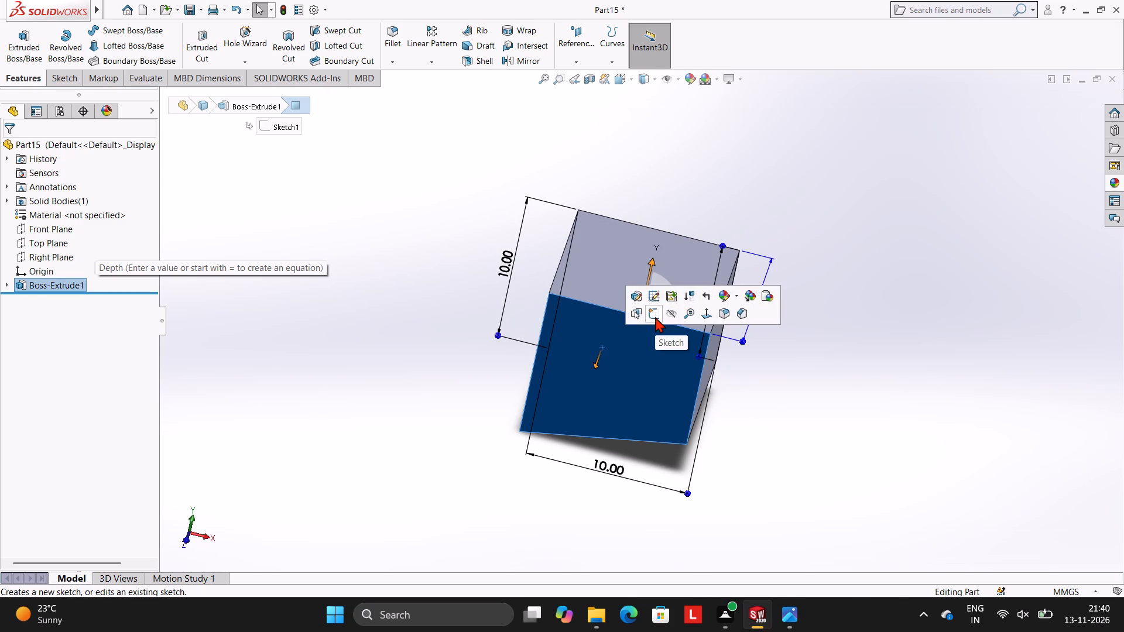
pyautogui.click(655, 317)
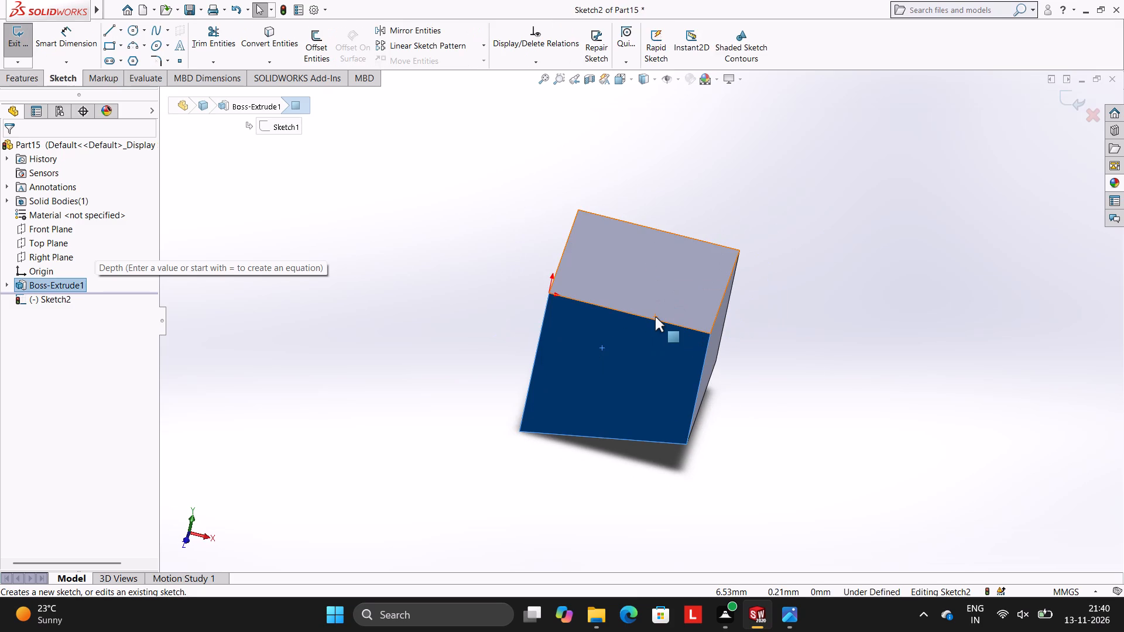
pyautogui.hotkey('ctrl', '8')
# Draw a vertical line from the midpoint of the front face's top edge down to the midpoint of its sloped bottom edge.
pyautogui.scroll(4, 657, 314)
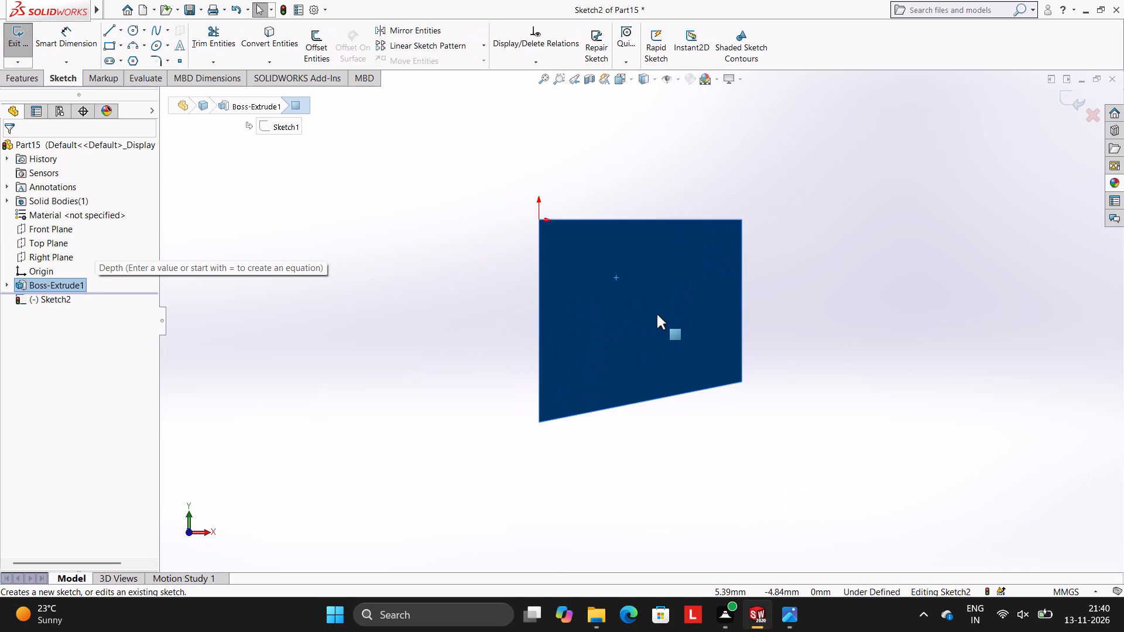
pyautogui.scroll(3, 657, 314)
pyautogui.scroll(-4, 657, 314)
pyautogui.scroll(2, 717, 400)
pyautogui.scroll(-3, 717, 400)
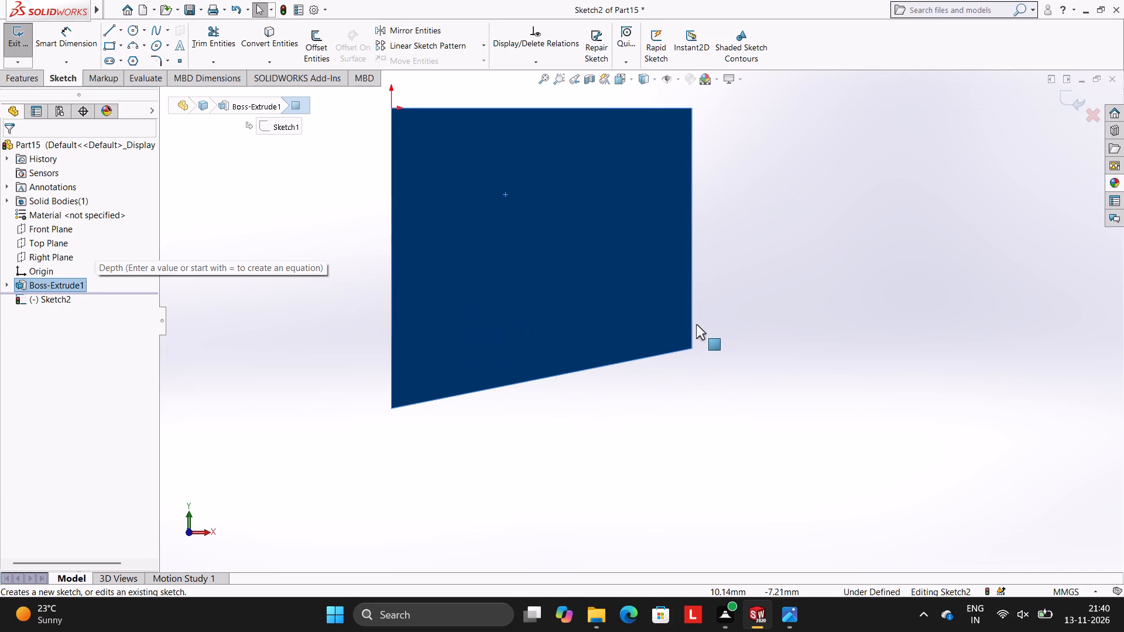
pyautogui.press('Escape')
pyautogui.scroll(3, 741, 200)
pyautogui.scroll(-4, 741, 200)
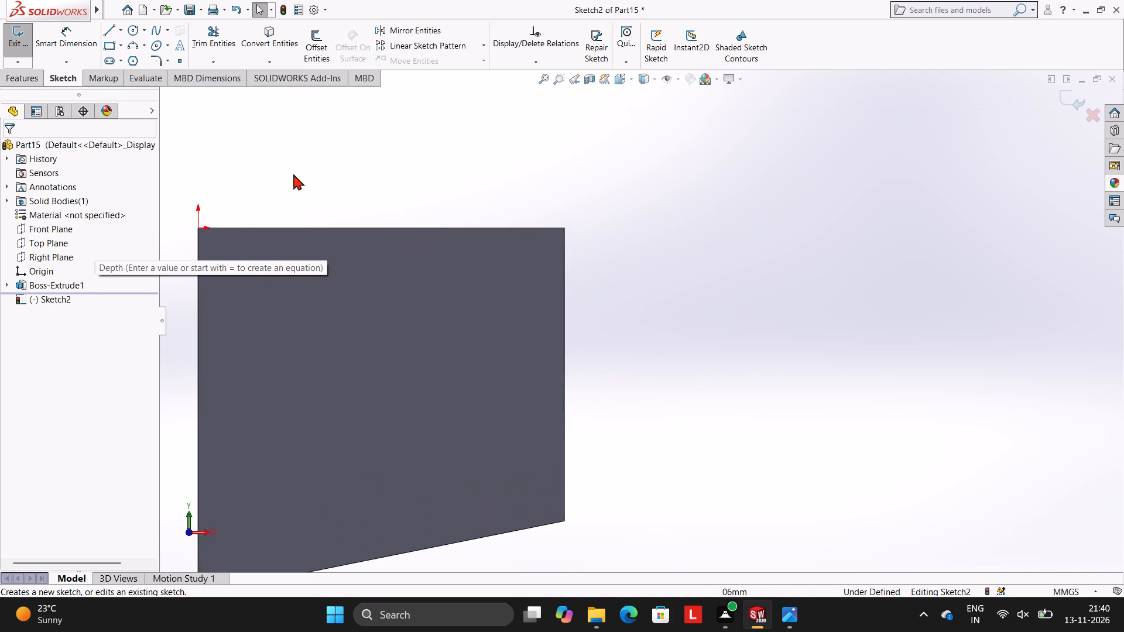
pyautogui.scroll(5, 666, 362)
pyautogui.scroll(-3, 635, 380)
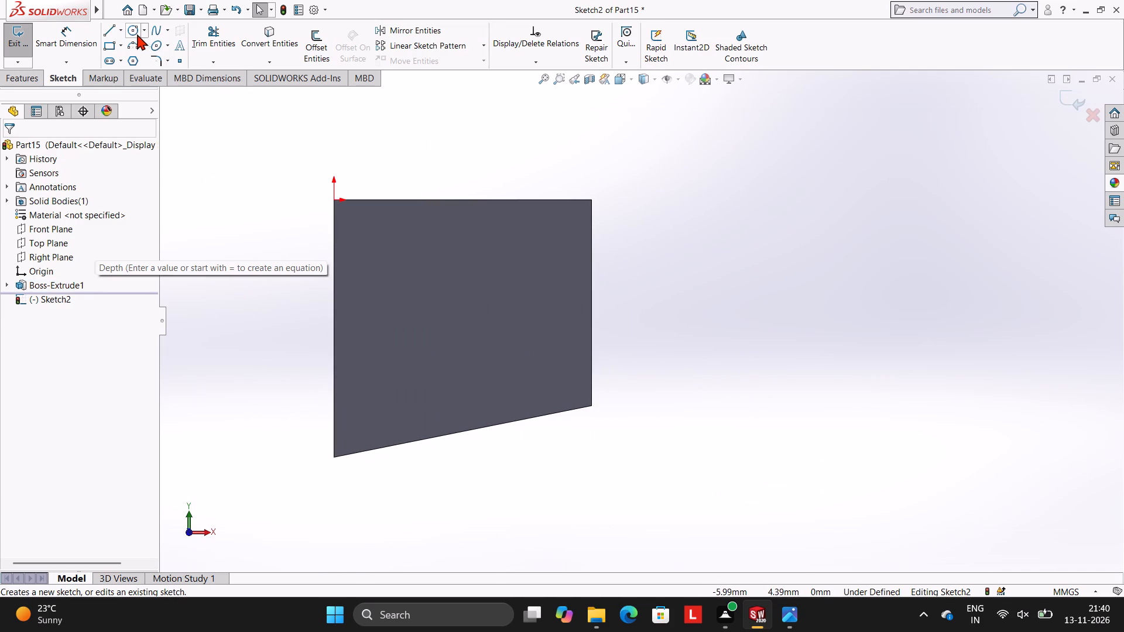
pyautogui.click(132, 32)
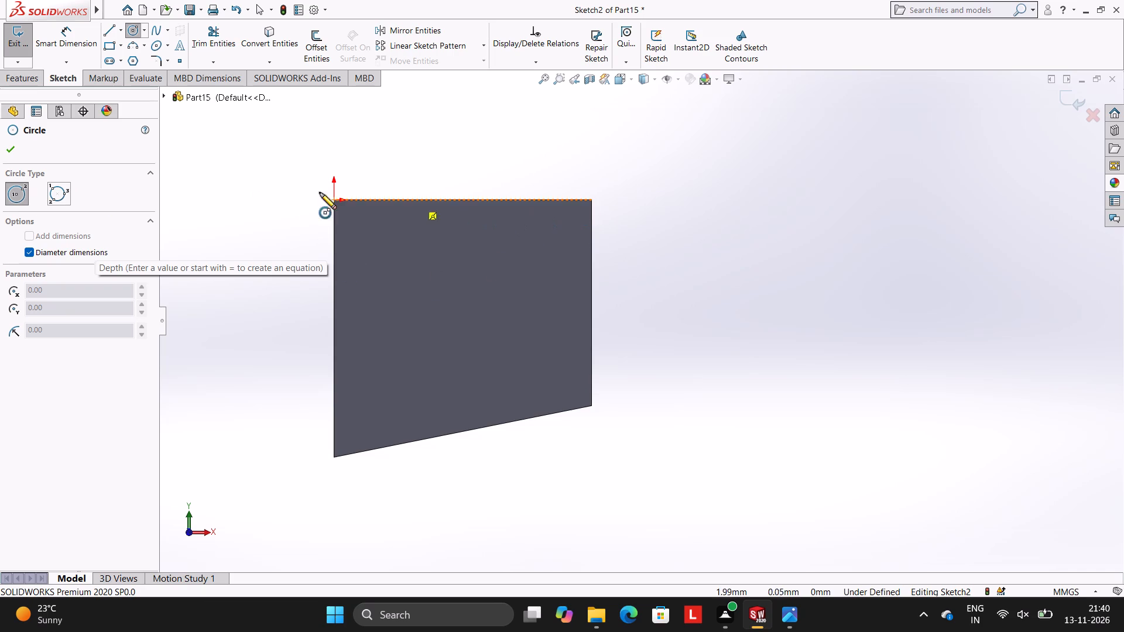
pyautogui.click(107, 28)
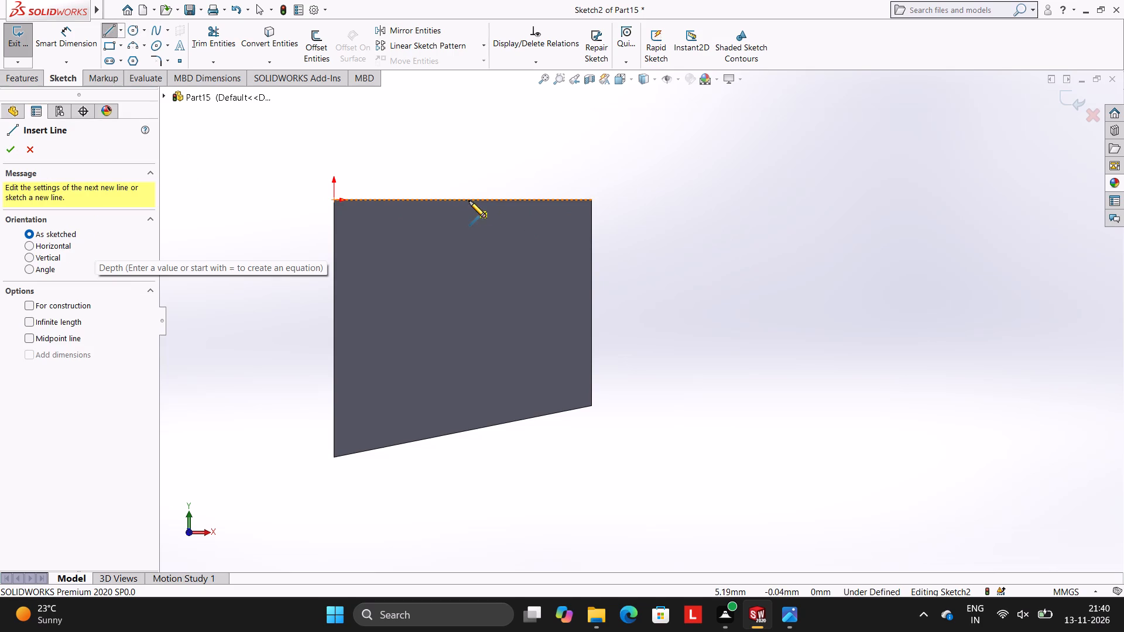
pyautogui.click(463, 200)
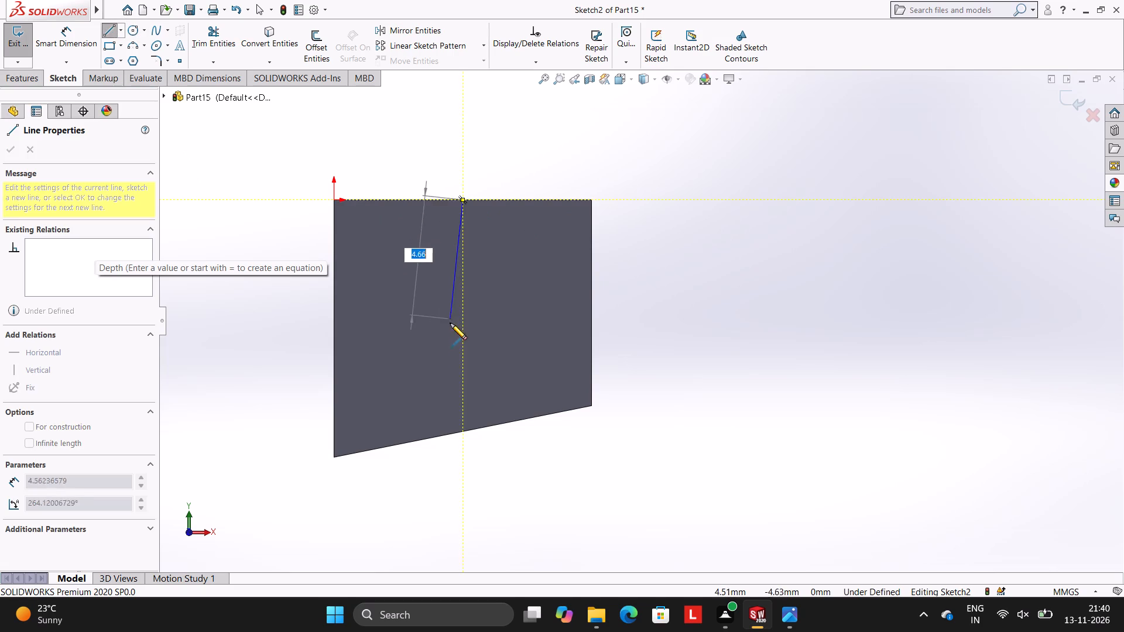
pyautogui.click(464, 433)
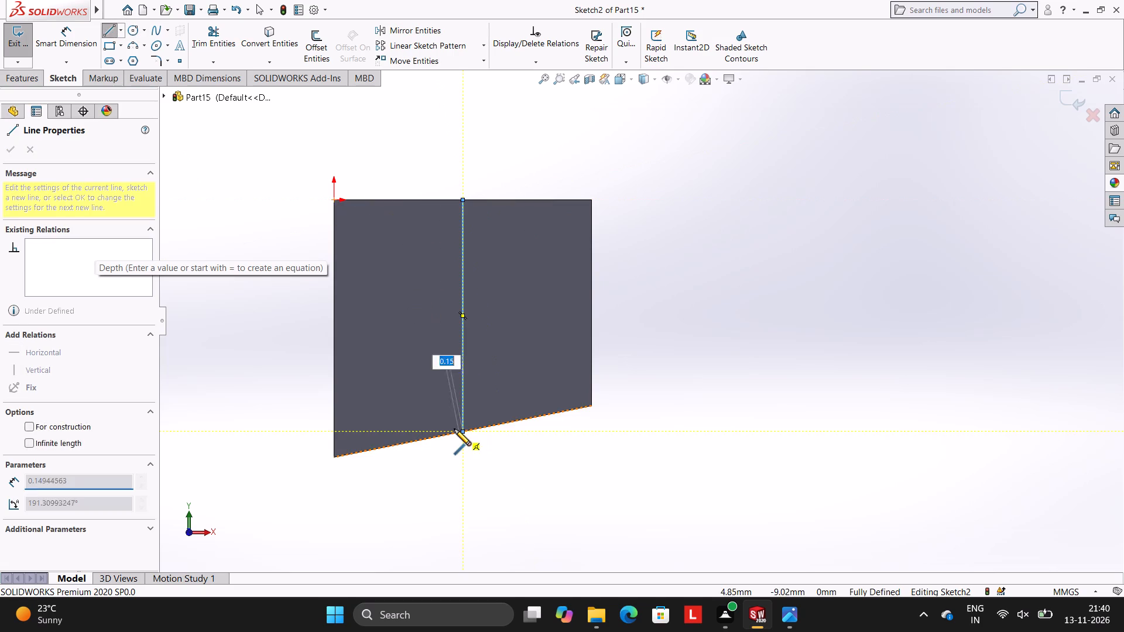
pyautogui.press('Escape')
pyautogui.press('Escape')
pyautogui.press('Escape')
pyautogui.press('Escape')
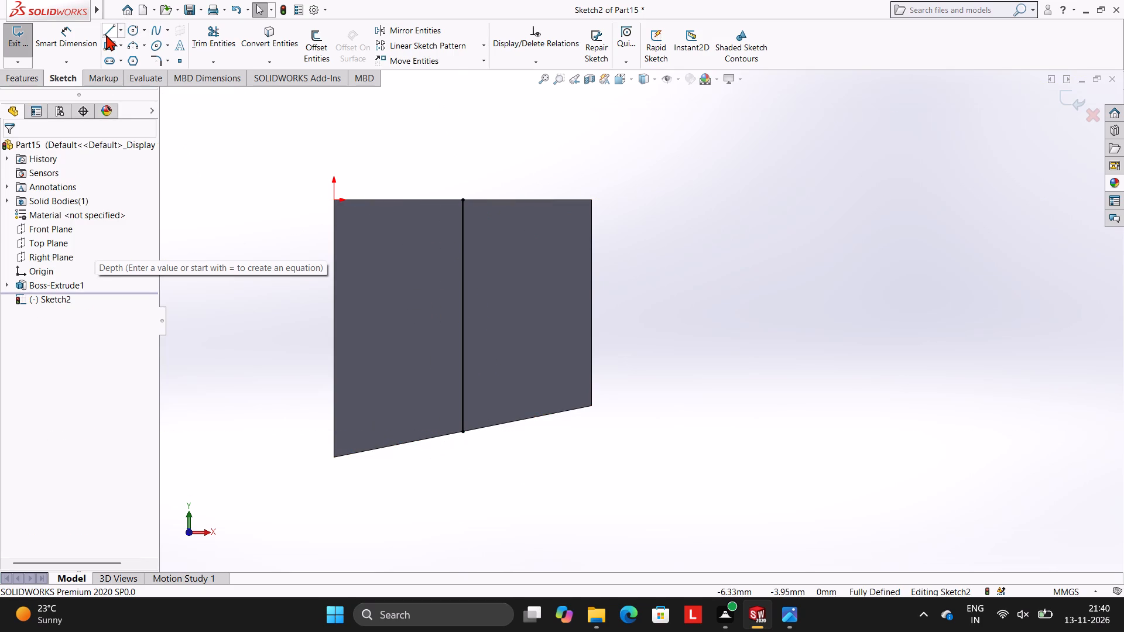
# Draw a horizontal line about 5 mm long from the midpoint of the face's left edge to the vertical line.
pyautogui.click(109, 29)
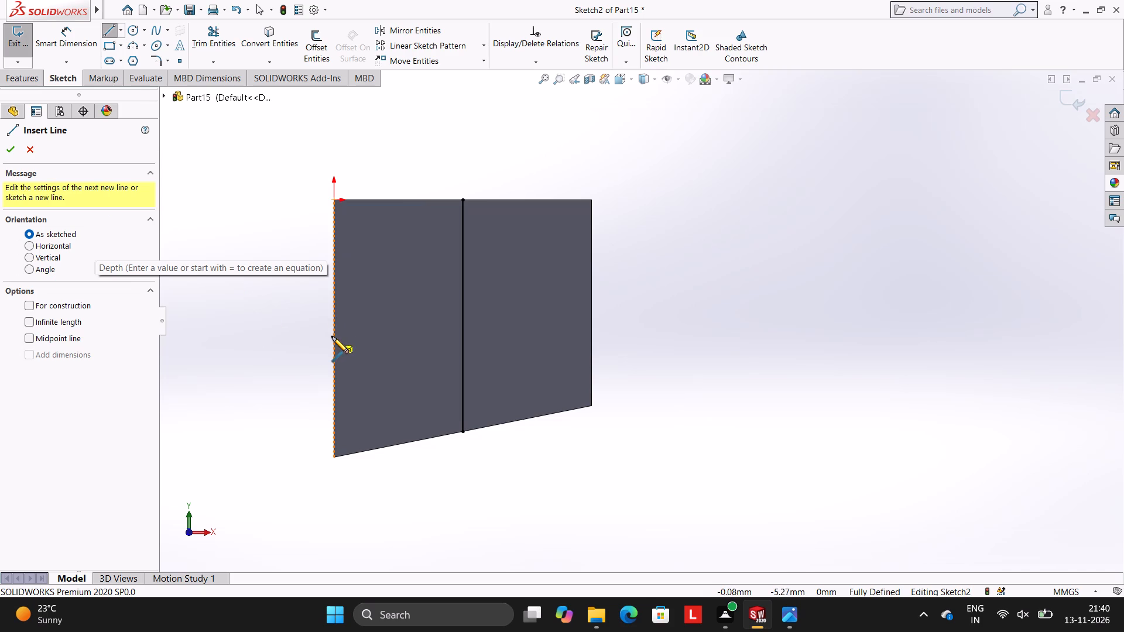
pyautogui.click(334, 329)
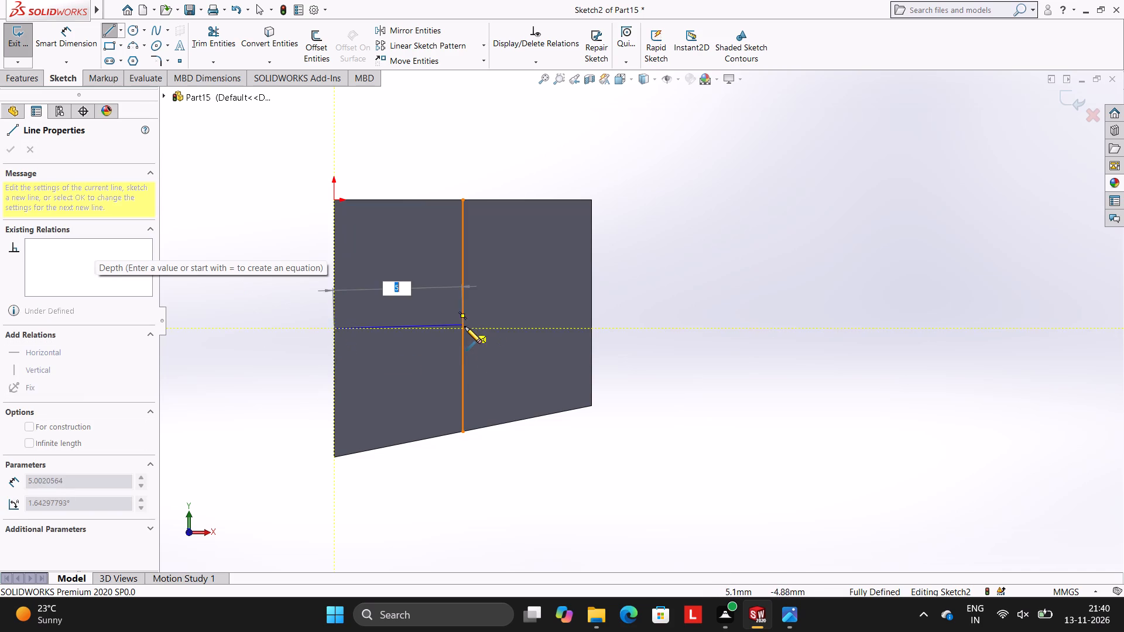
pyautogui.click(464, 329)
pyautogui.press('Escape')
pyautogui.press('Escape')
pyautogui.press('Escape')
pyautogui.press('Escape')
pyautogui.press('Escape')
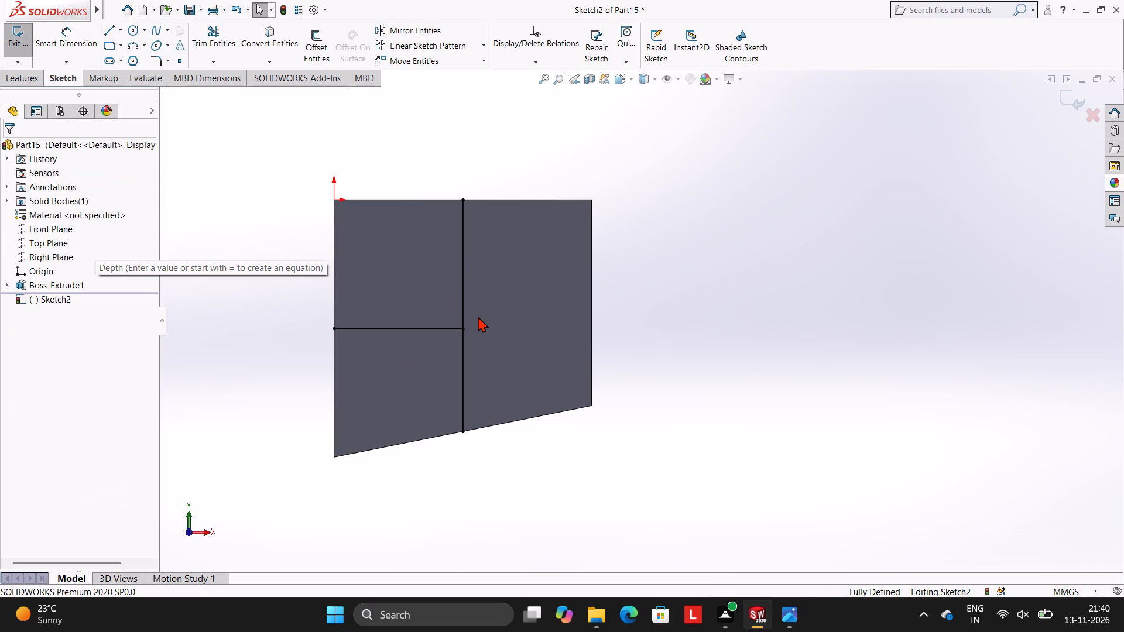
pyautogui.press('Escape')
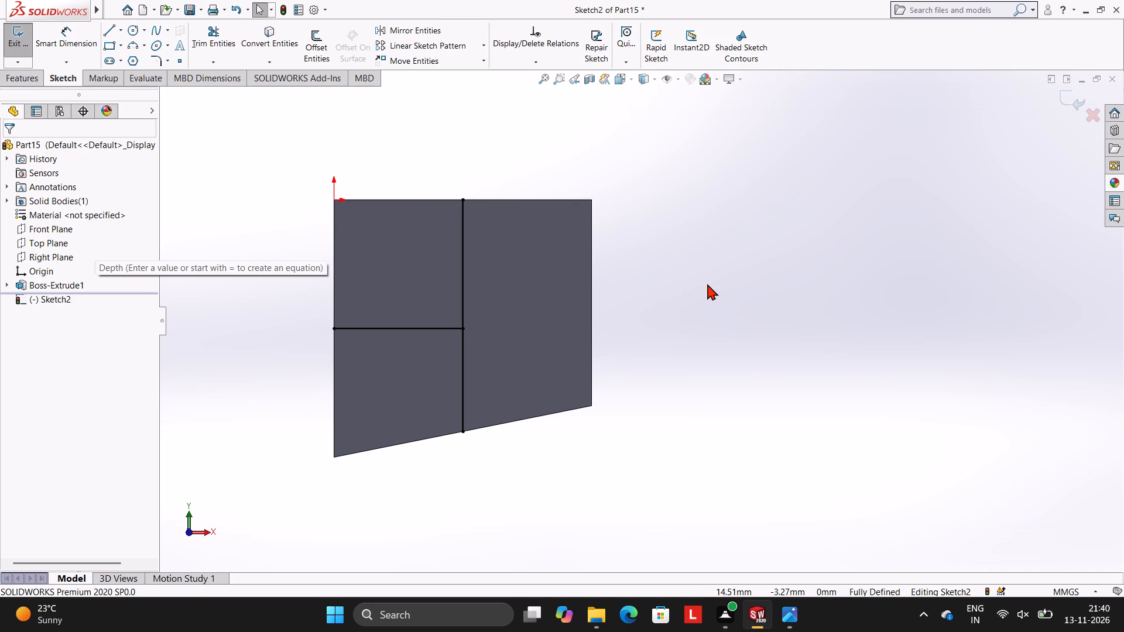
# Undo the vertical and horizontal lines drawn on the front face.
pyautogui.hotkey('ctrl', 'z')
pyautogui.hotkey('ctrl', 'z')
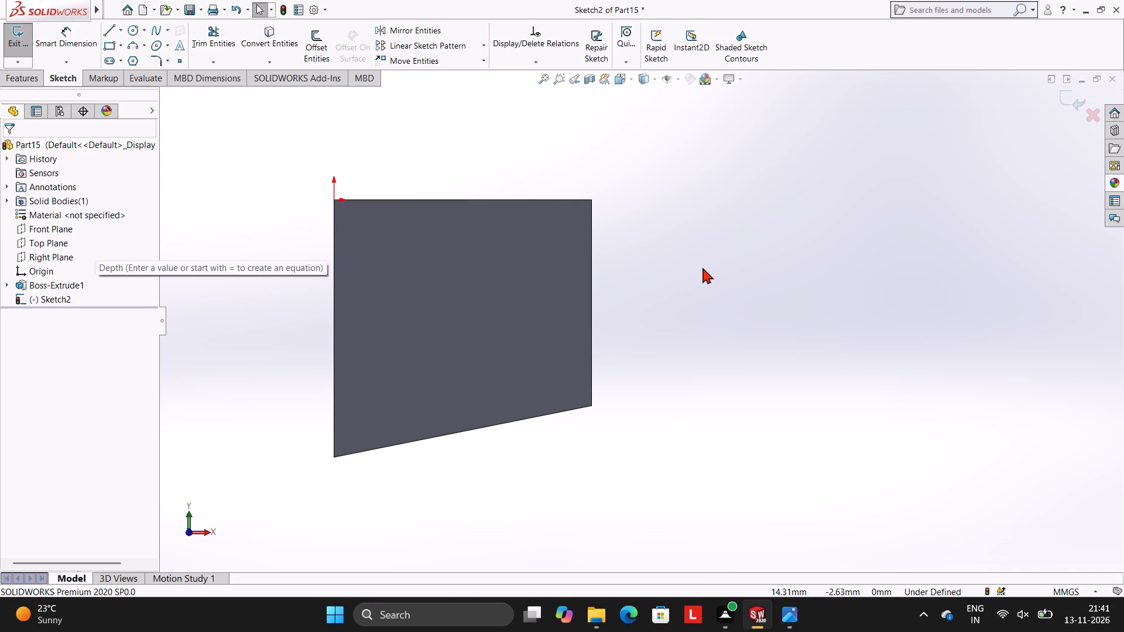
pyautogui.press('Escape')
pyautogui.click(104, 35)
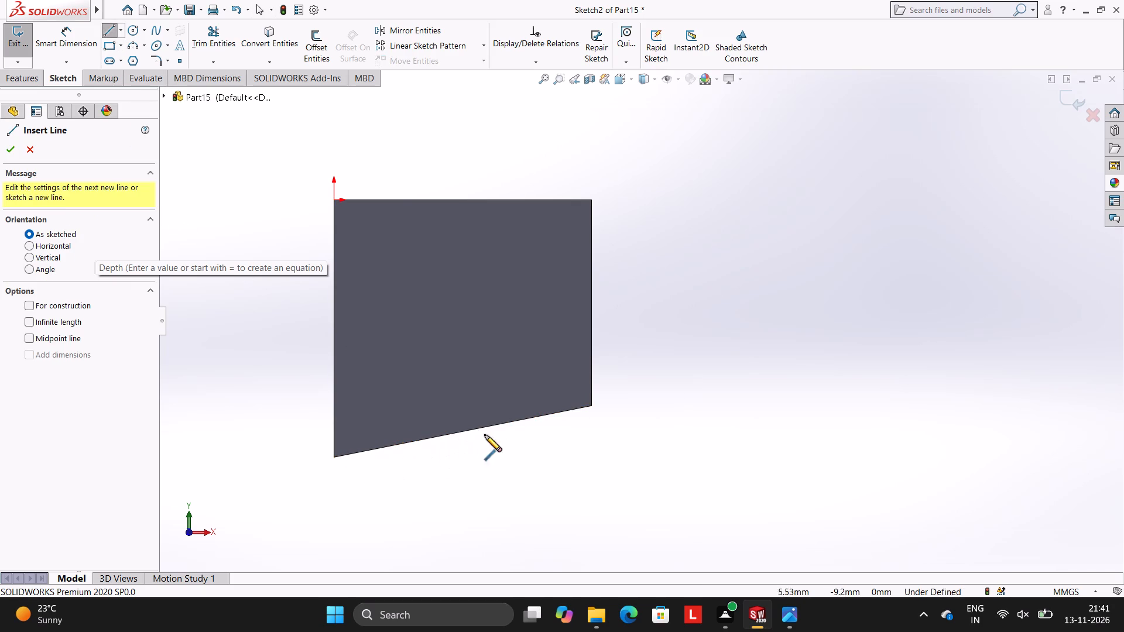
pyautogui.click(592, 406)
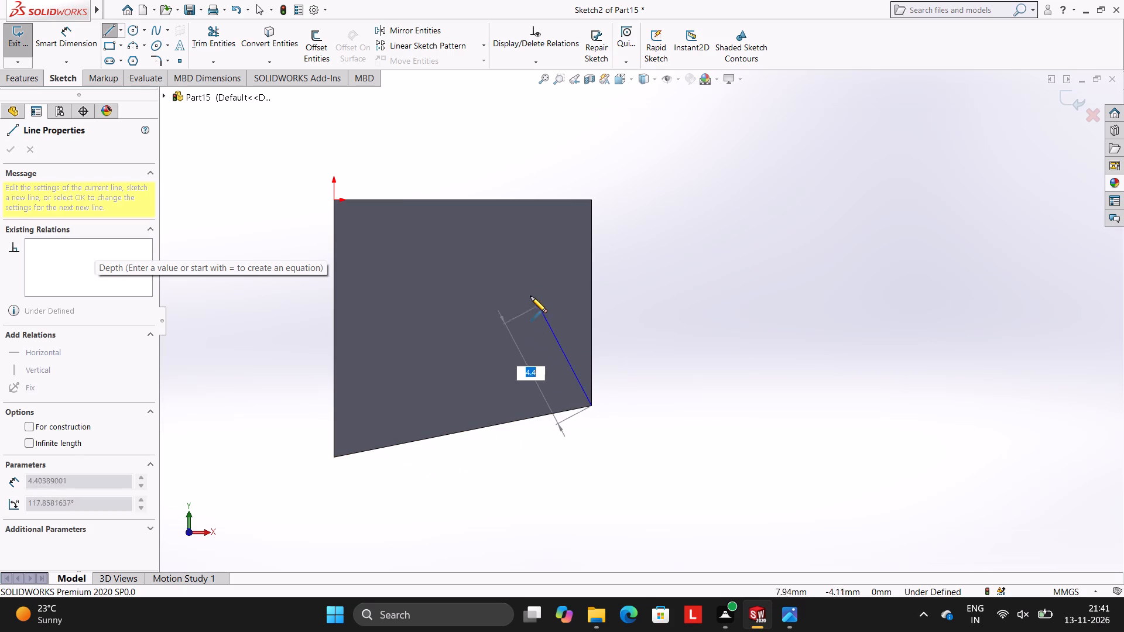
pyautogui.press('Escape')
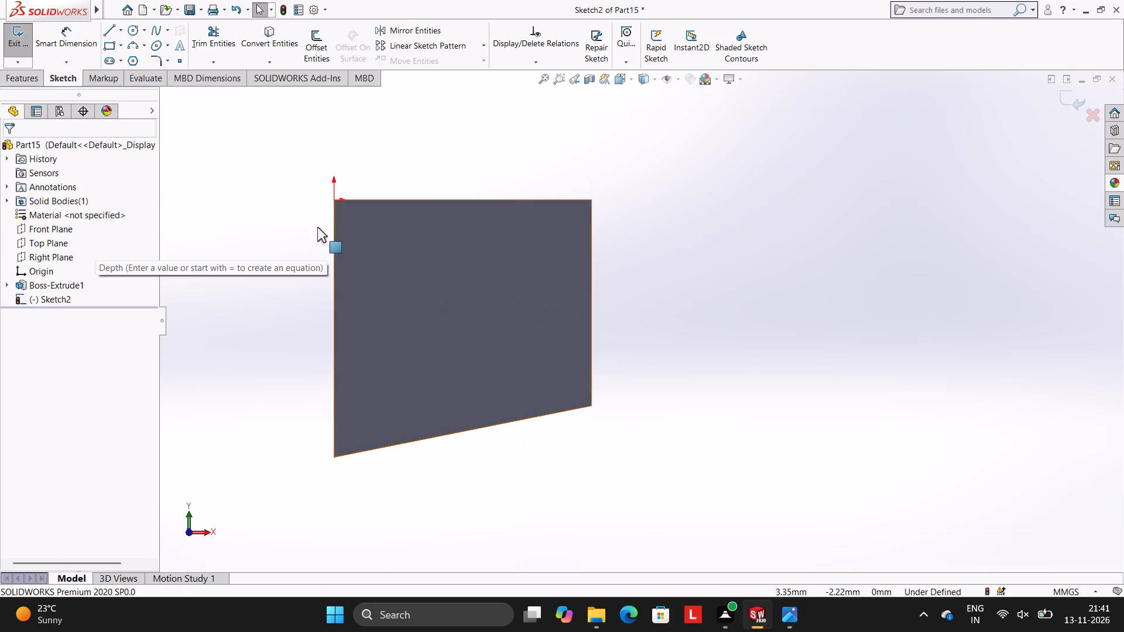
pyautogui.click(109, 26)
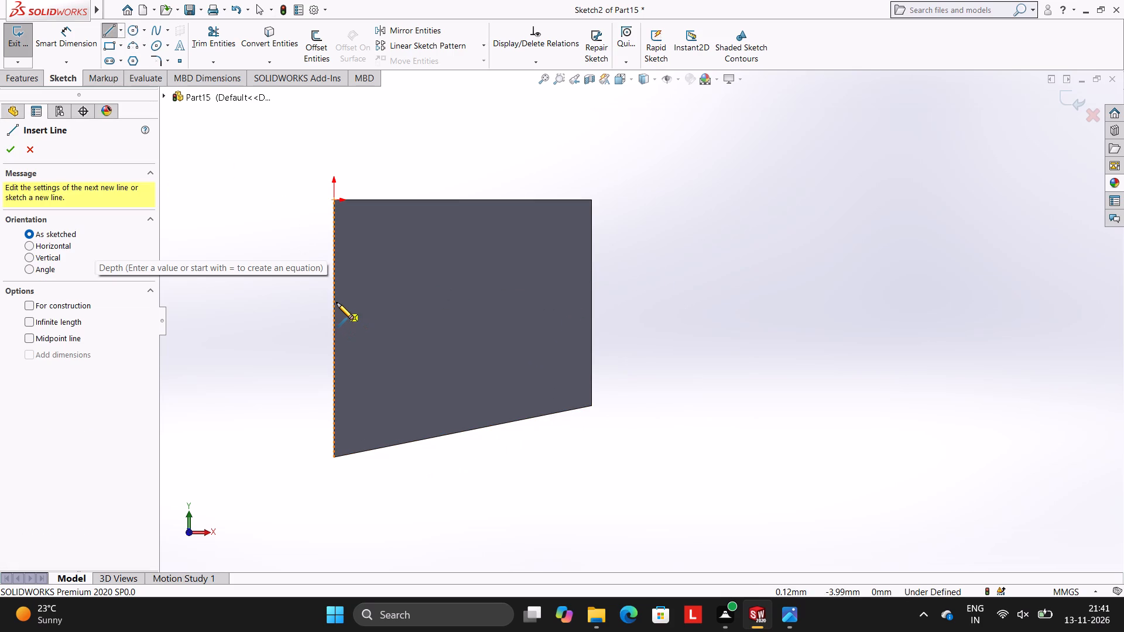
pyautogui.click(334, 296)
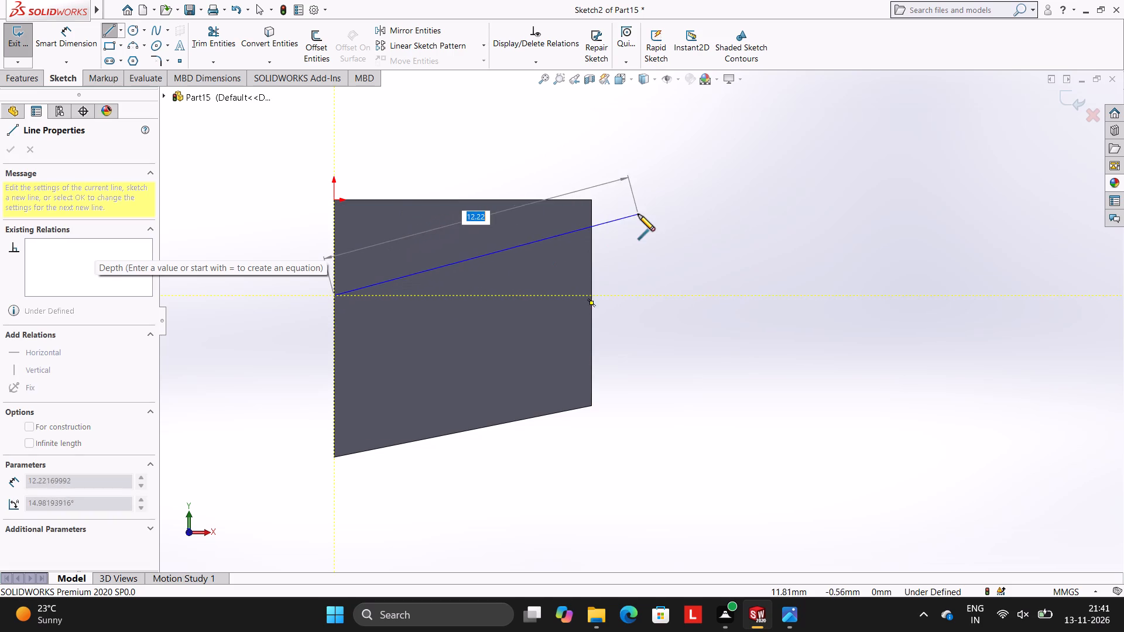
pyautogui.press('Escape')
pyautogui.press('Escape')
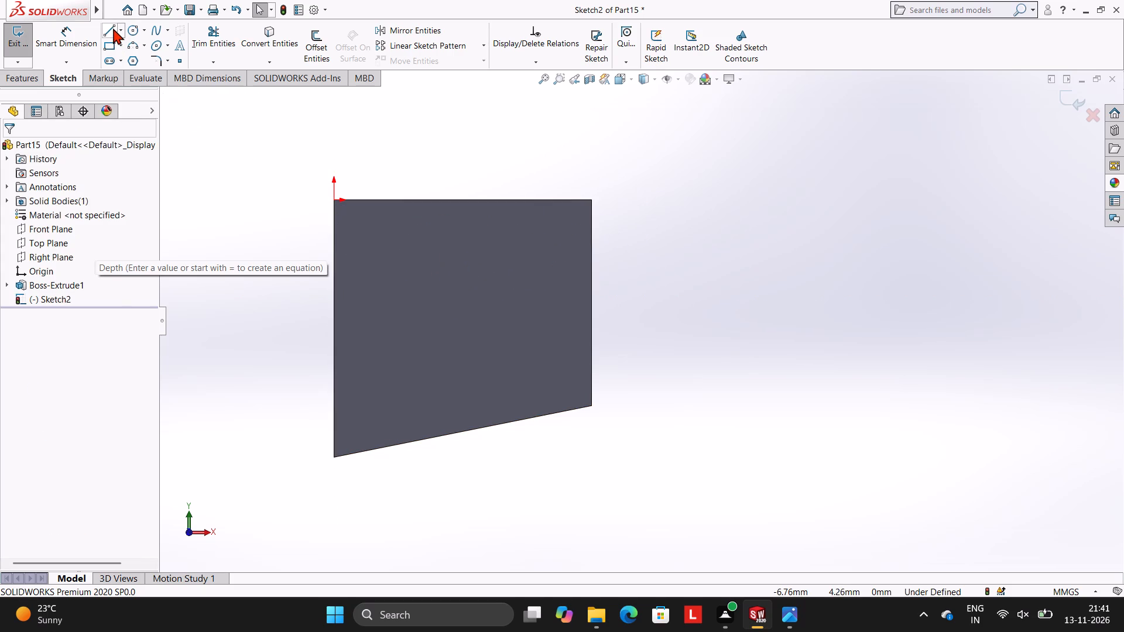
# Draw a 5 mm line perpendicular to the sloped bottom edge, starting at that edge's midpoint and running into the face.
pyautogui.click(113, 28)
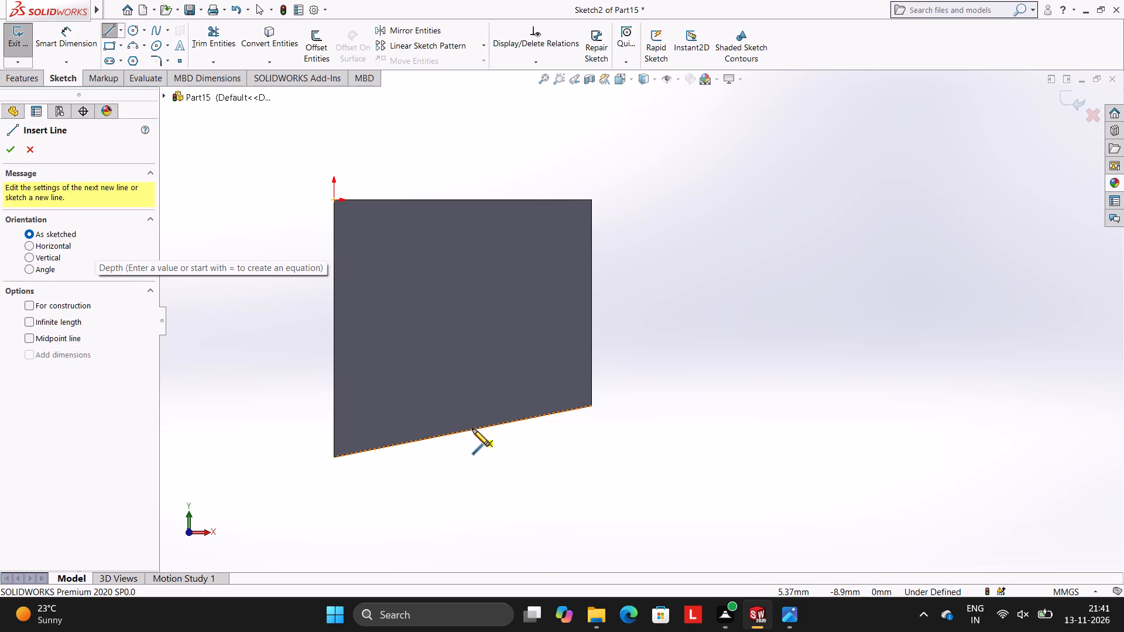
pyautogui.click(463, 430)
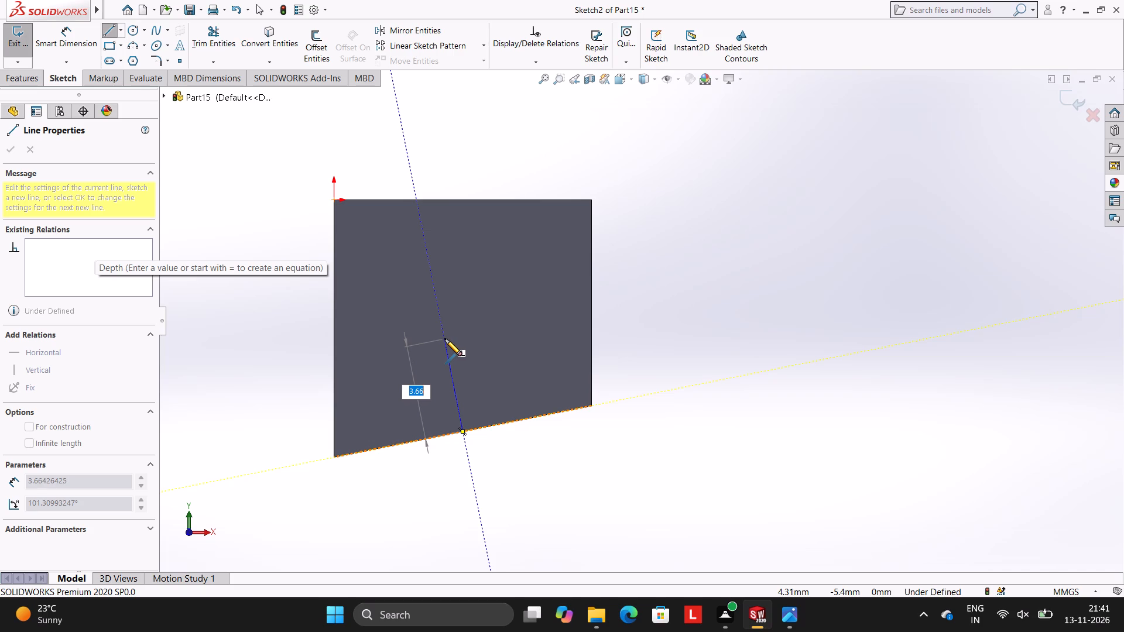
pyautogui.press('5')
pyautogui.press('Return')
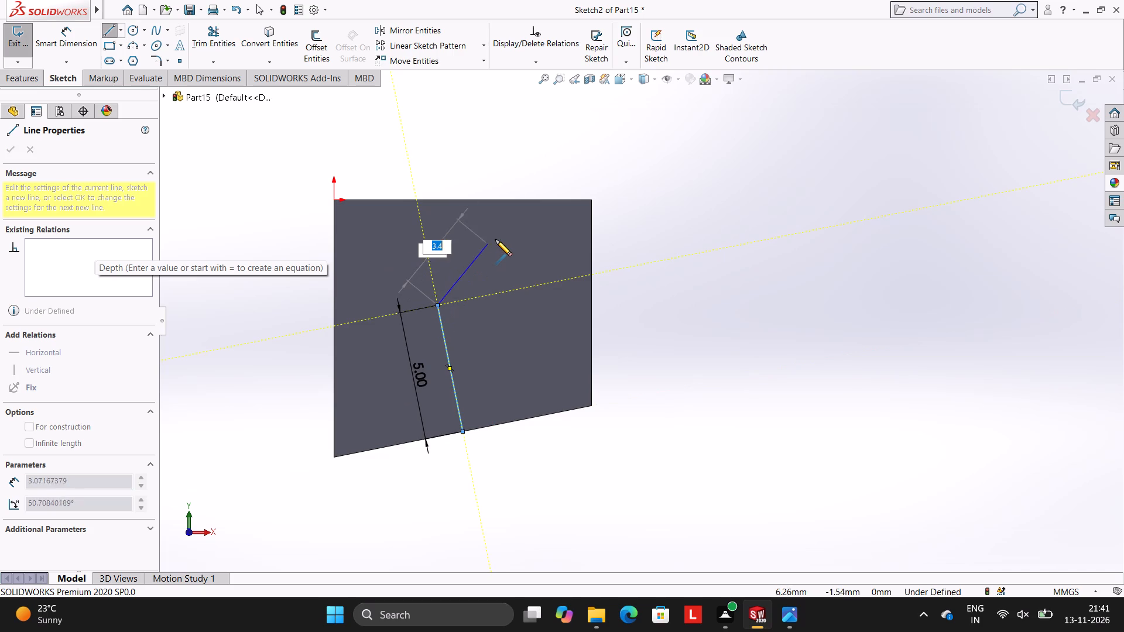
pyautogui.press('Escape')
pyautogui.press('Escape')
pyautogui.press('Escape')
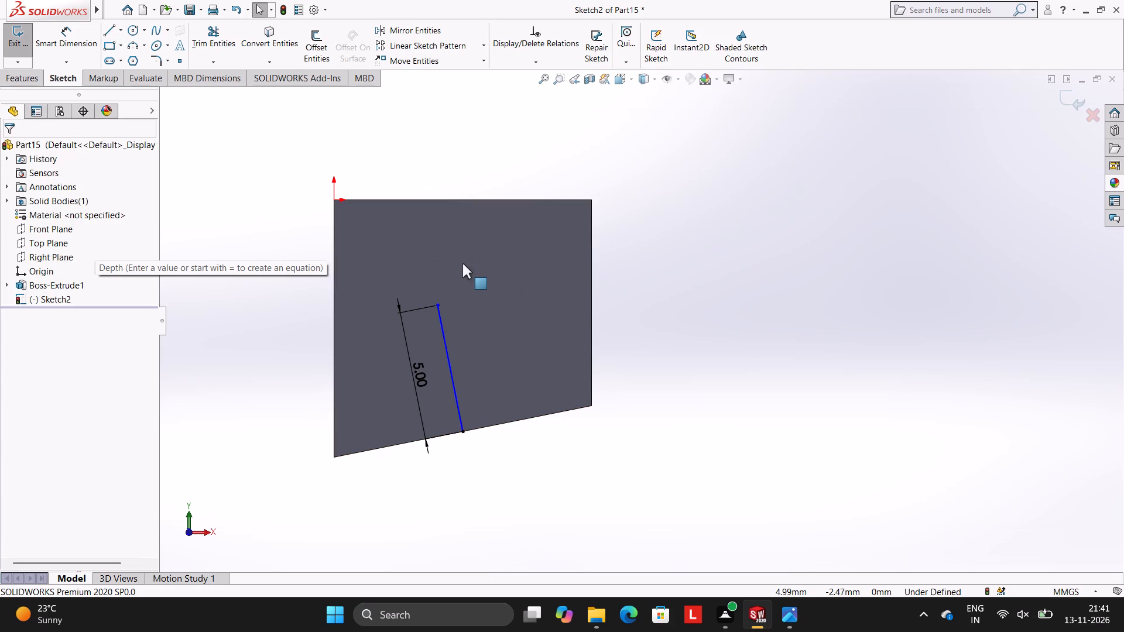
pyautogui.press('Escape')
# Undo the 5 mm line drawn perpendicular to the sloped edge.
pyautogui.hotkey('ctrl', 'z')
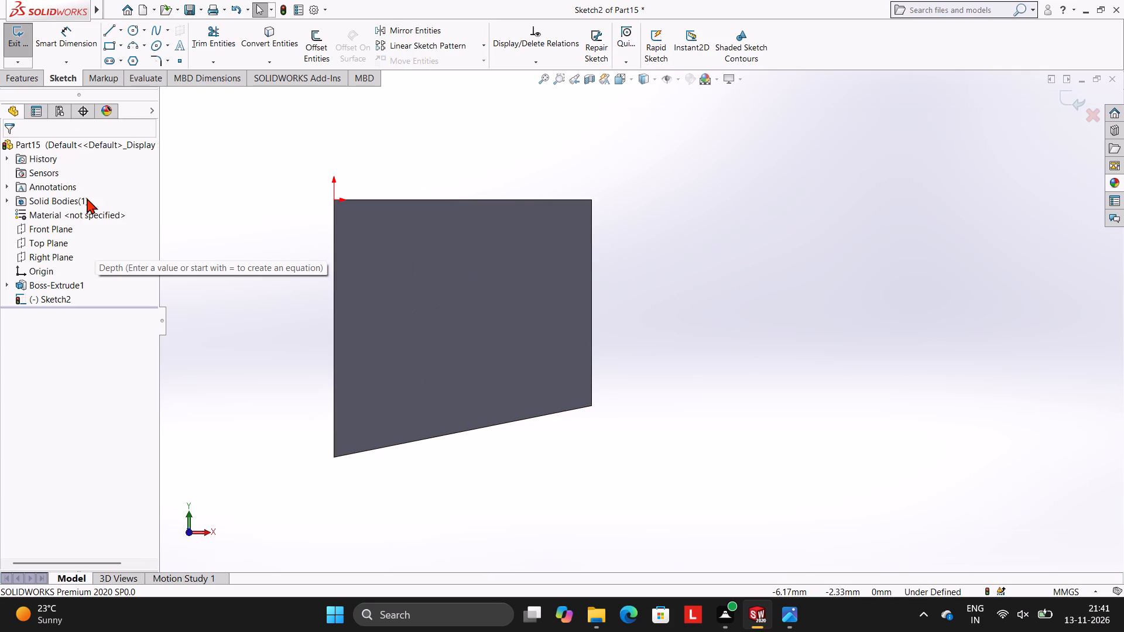
# Draw a line along the full sloped bottom edge, from the face's lower left corner to its lower right corner.
pyautogui.click(108, 23)
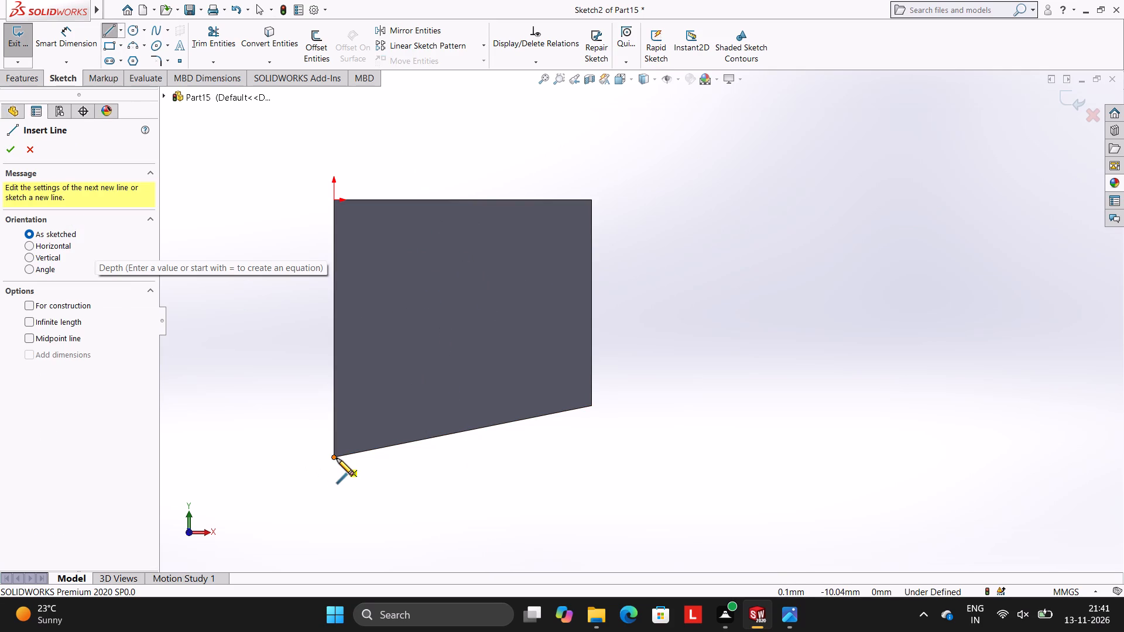
pyautogui.click(334, 458)
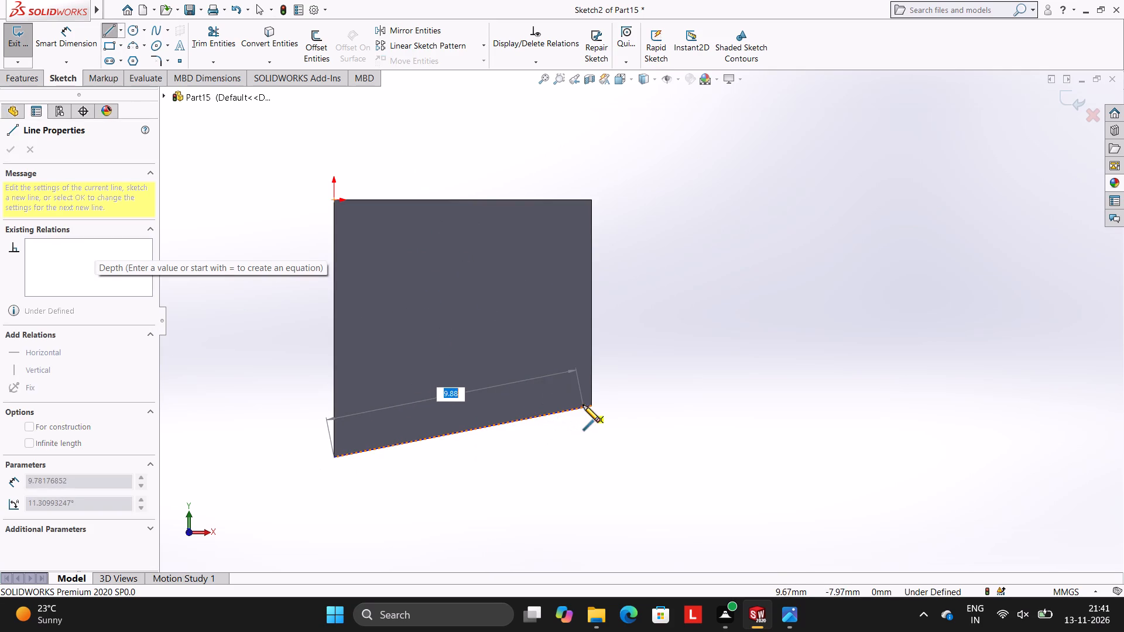
pyautogui.click(591, 408)
pyautogui.press('Escape')
pyautogui.press('Escape')
pyautogui.press('Escape')
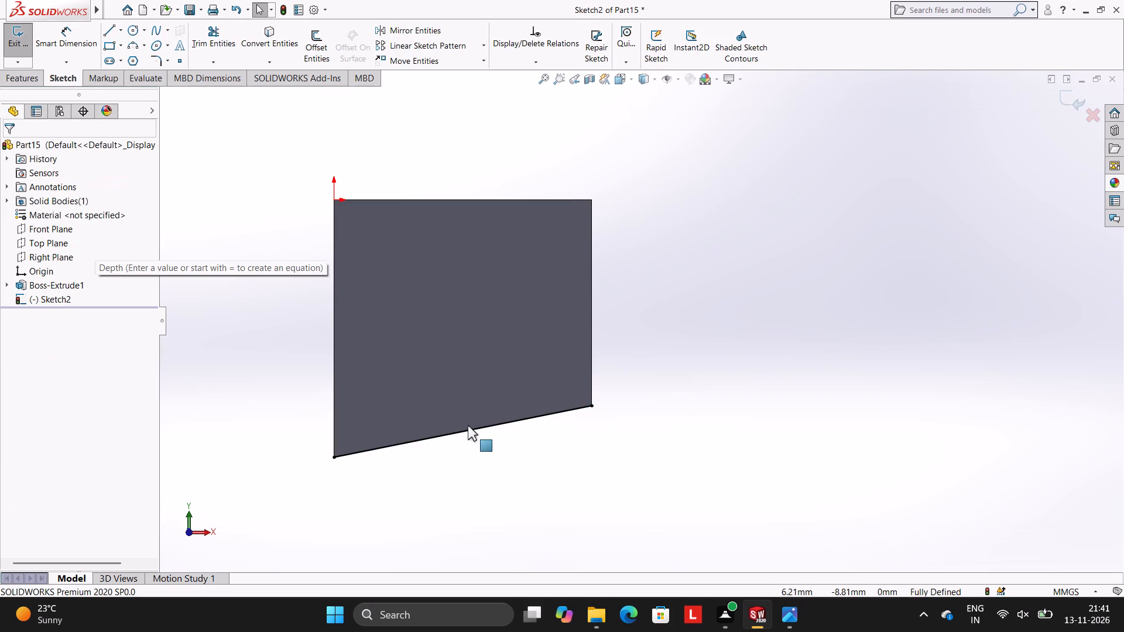
pyautogui.press('Escape')
# Draw a 5 mm horizontal line along the top edge, starting at the face's upper right corner and running inward.
pyautogui.click(112, 29)
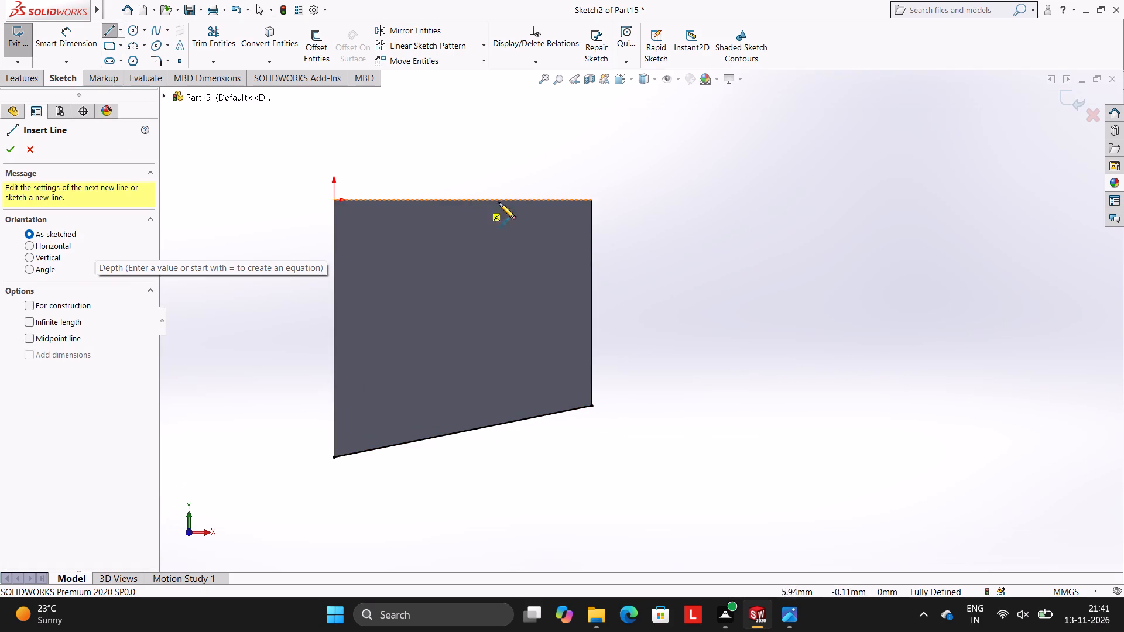
pyautogui.click(592, 200)
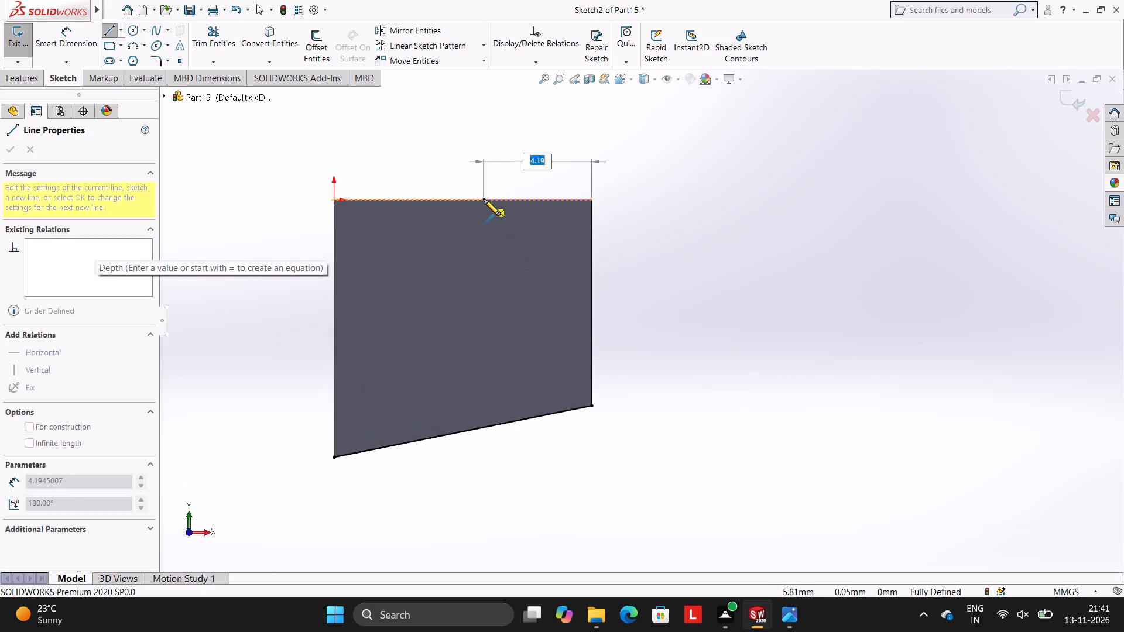
pyautogui.press('5')
pyautogui.press('Return')
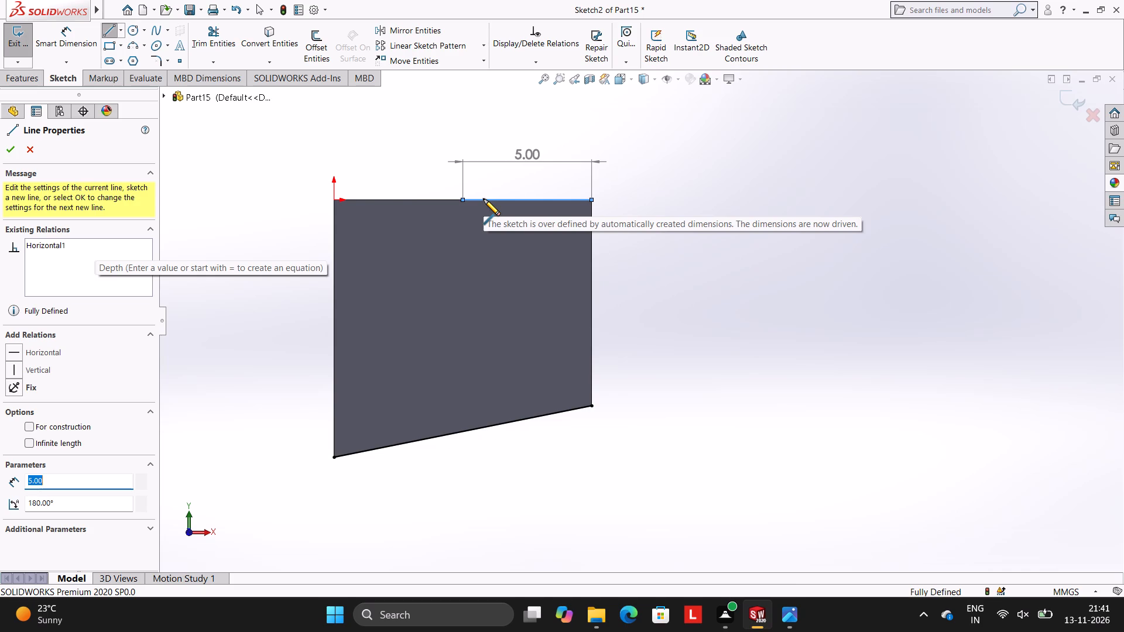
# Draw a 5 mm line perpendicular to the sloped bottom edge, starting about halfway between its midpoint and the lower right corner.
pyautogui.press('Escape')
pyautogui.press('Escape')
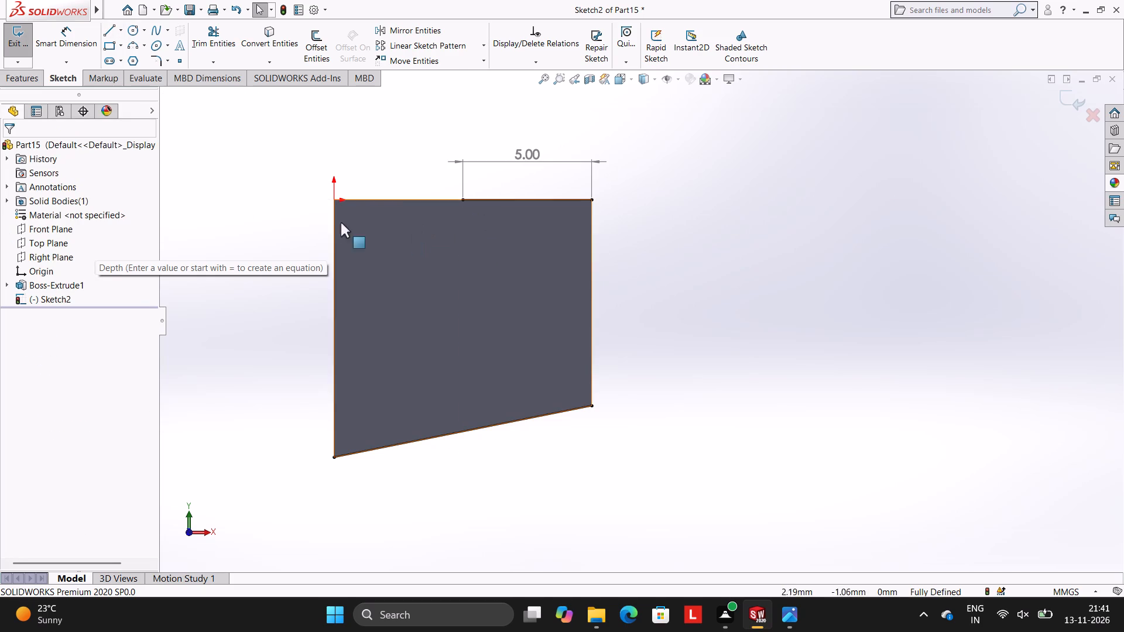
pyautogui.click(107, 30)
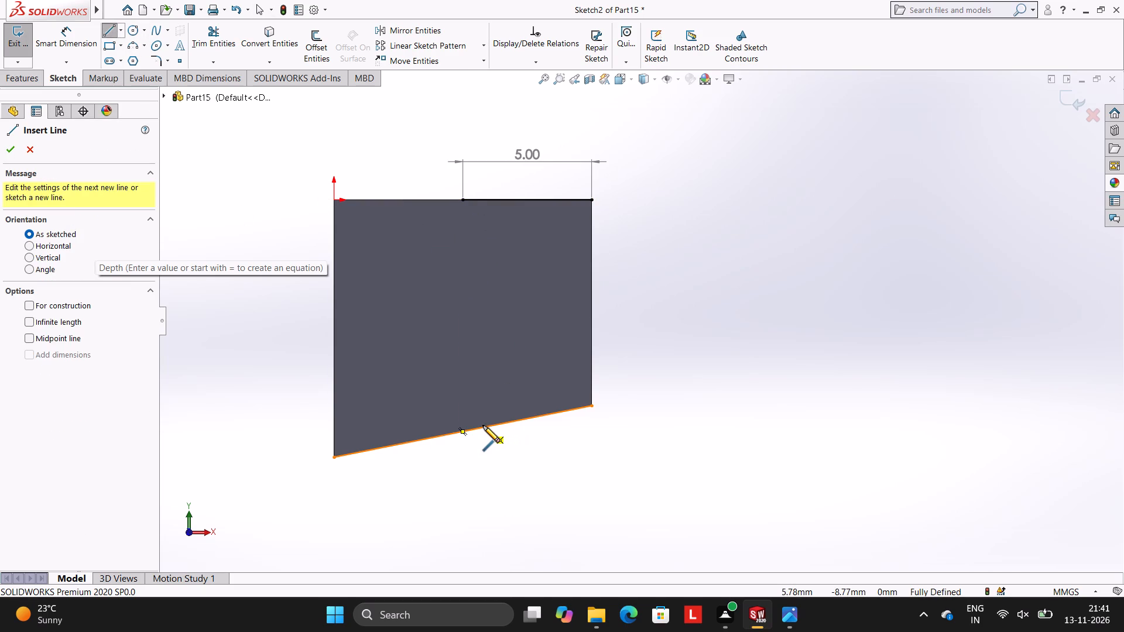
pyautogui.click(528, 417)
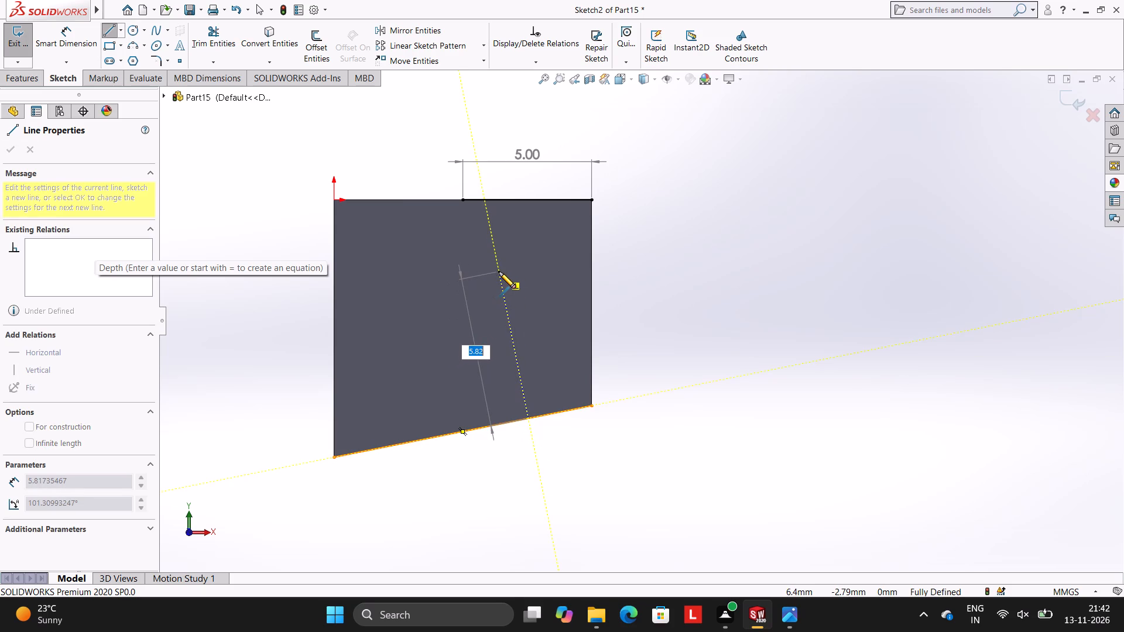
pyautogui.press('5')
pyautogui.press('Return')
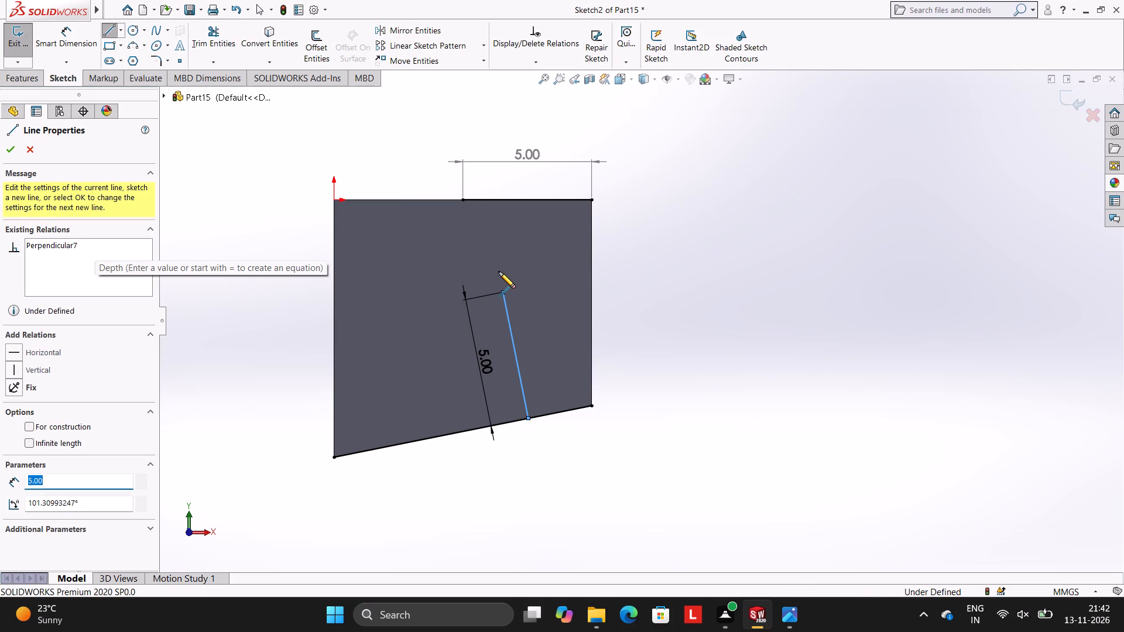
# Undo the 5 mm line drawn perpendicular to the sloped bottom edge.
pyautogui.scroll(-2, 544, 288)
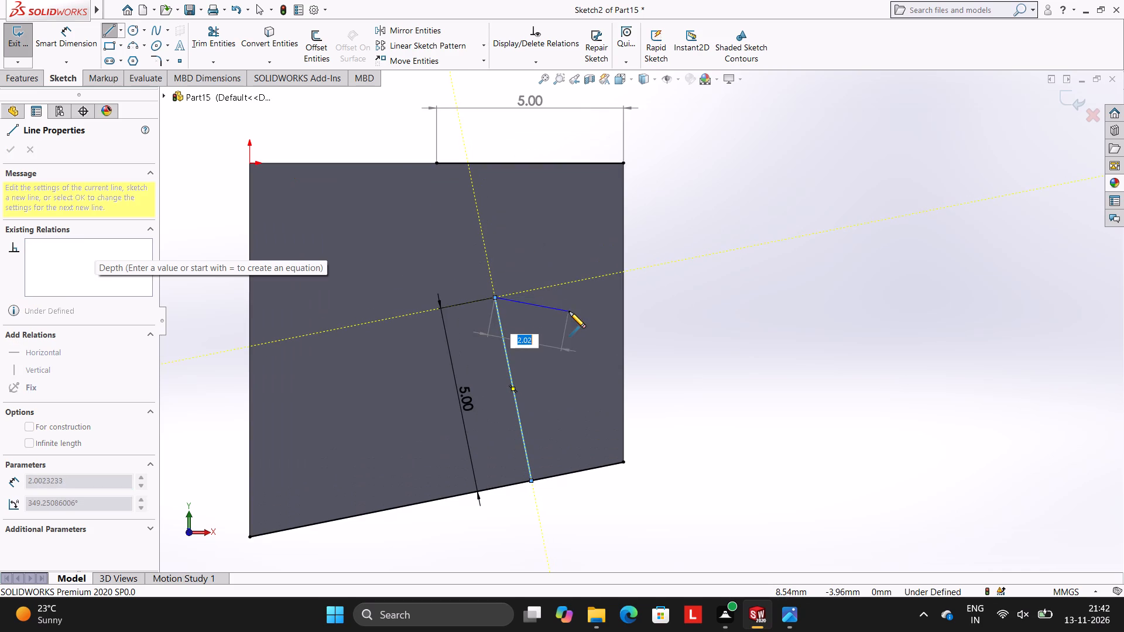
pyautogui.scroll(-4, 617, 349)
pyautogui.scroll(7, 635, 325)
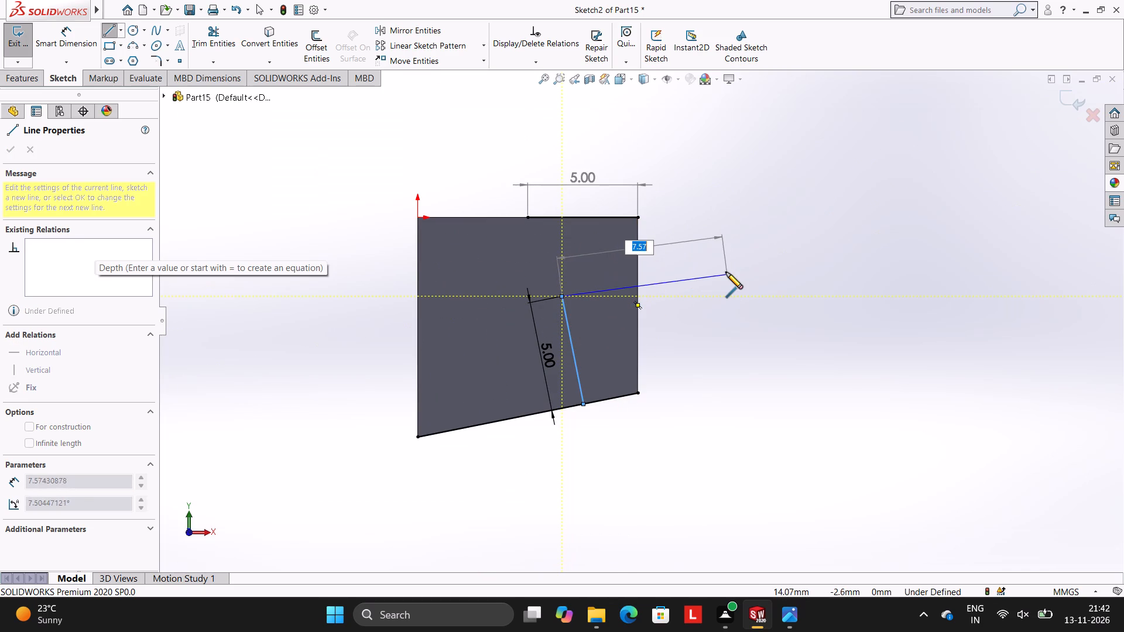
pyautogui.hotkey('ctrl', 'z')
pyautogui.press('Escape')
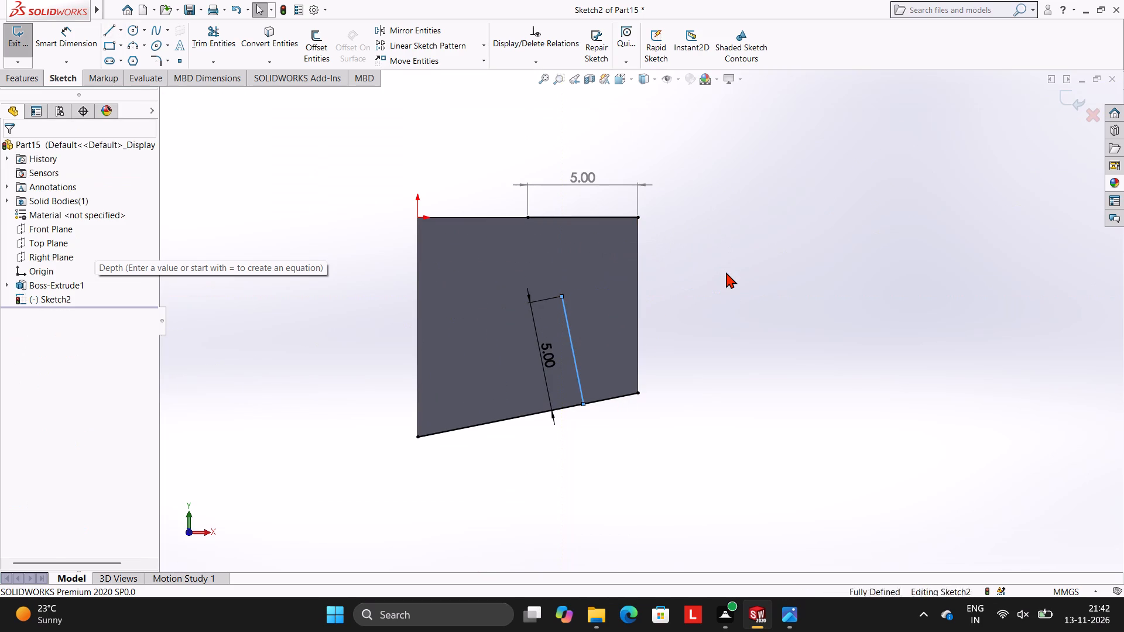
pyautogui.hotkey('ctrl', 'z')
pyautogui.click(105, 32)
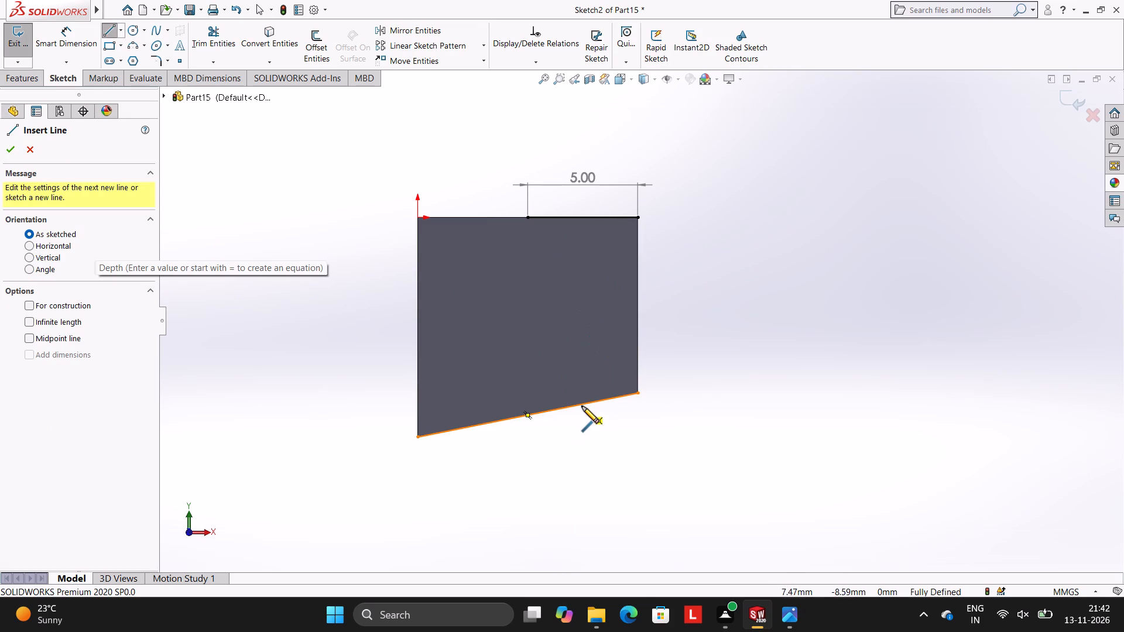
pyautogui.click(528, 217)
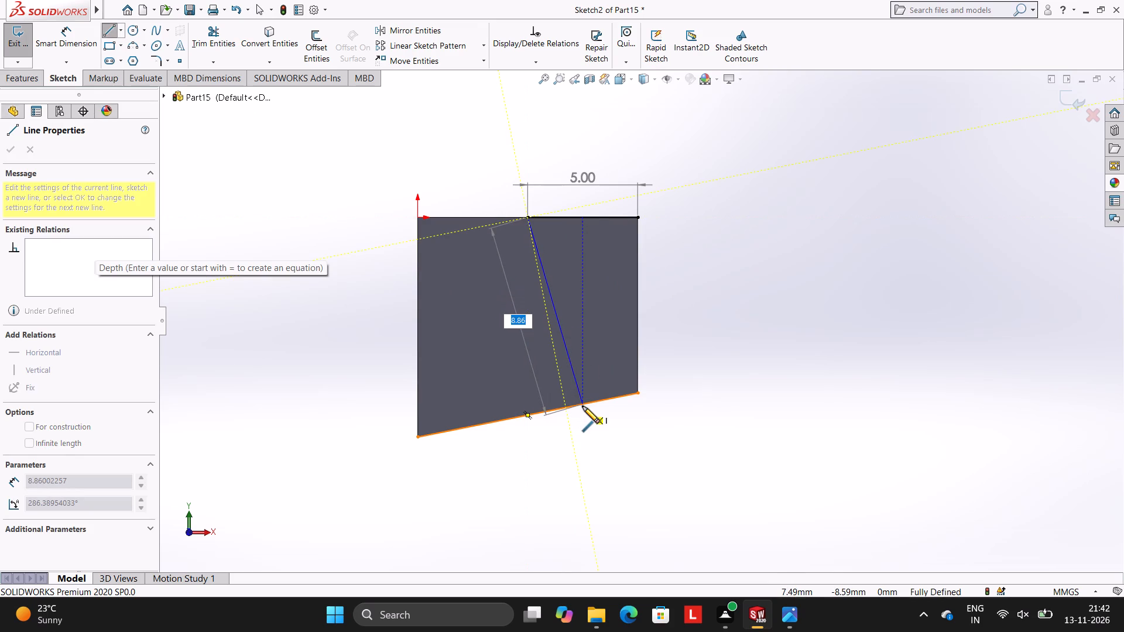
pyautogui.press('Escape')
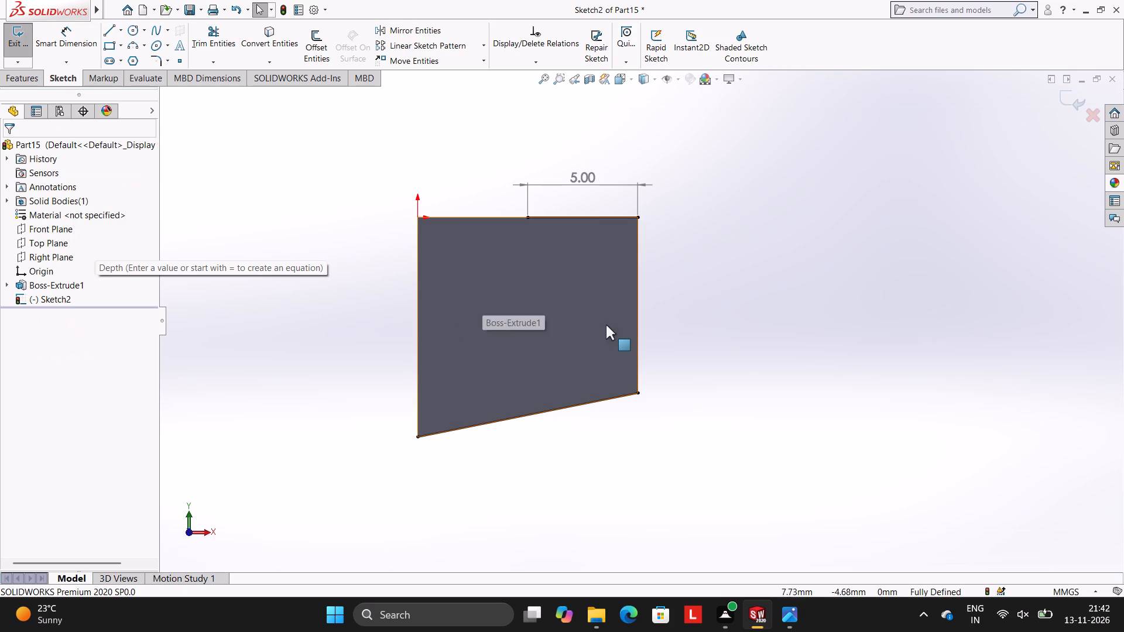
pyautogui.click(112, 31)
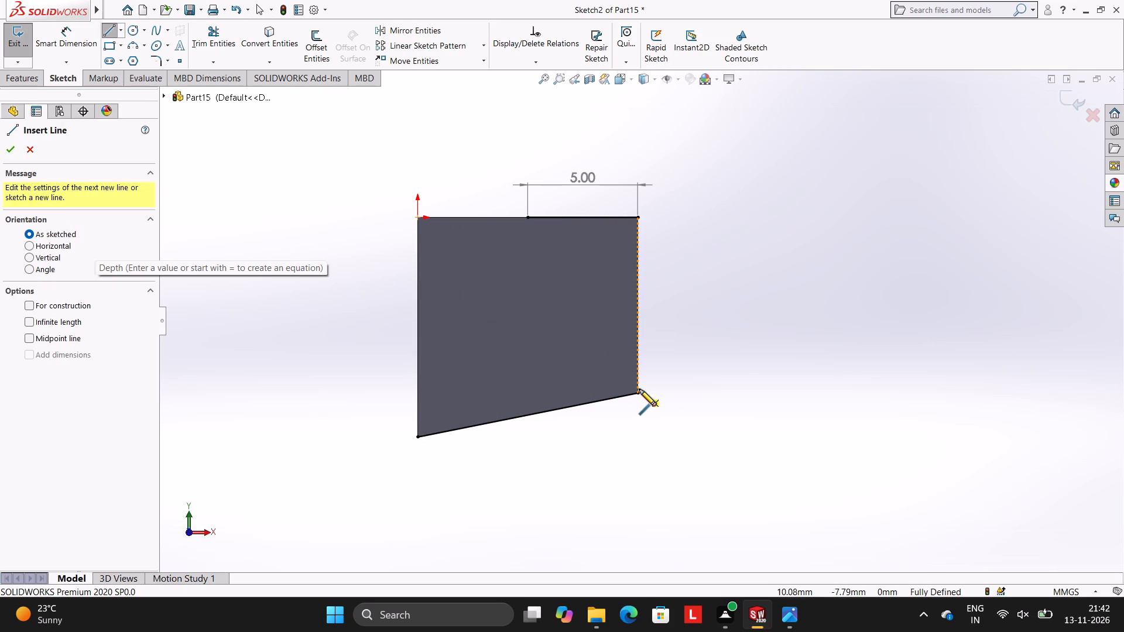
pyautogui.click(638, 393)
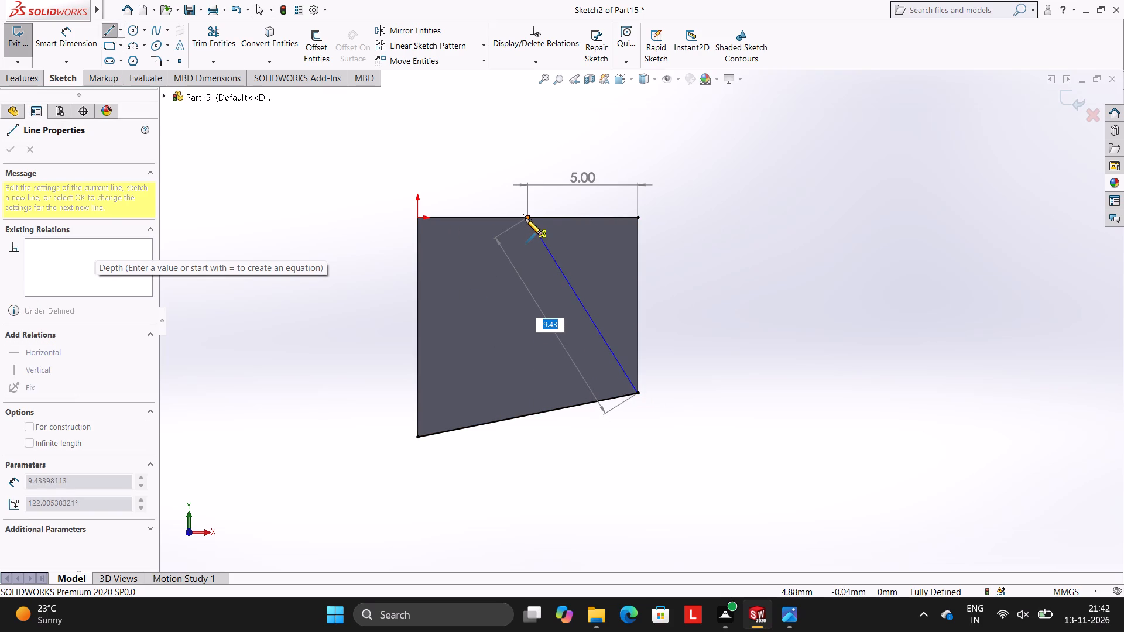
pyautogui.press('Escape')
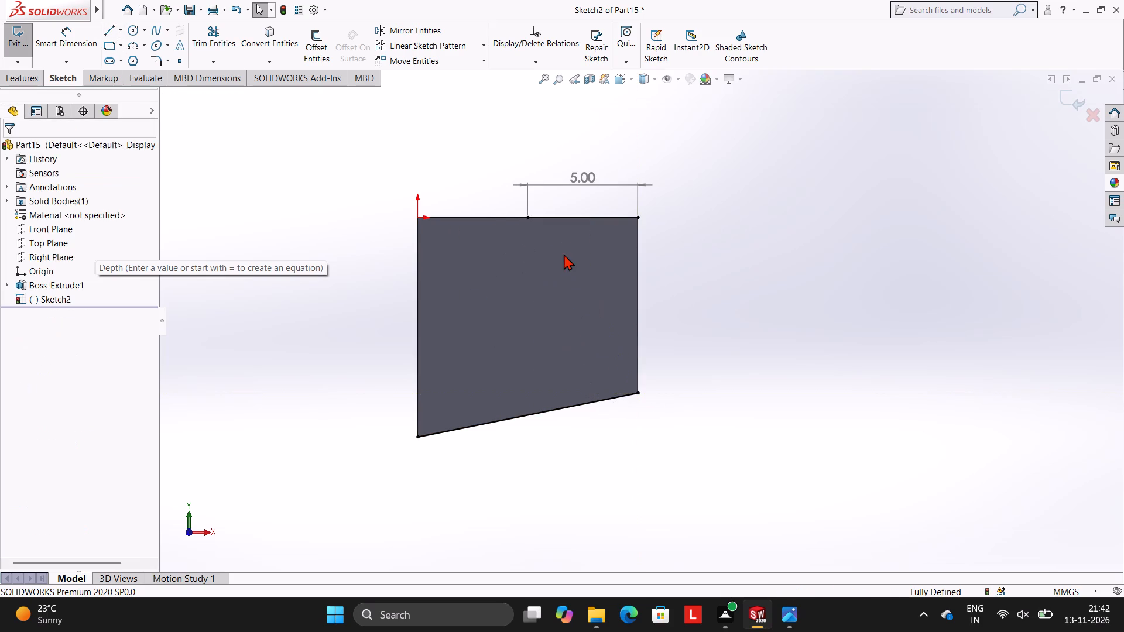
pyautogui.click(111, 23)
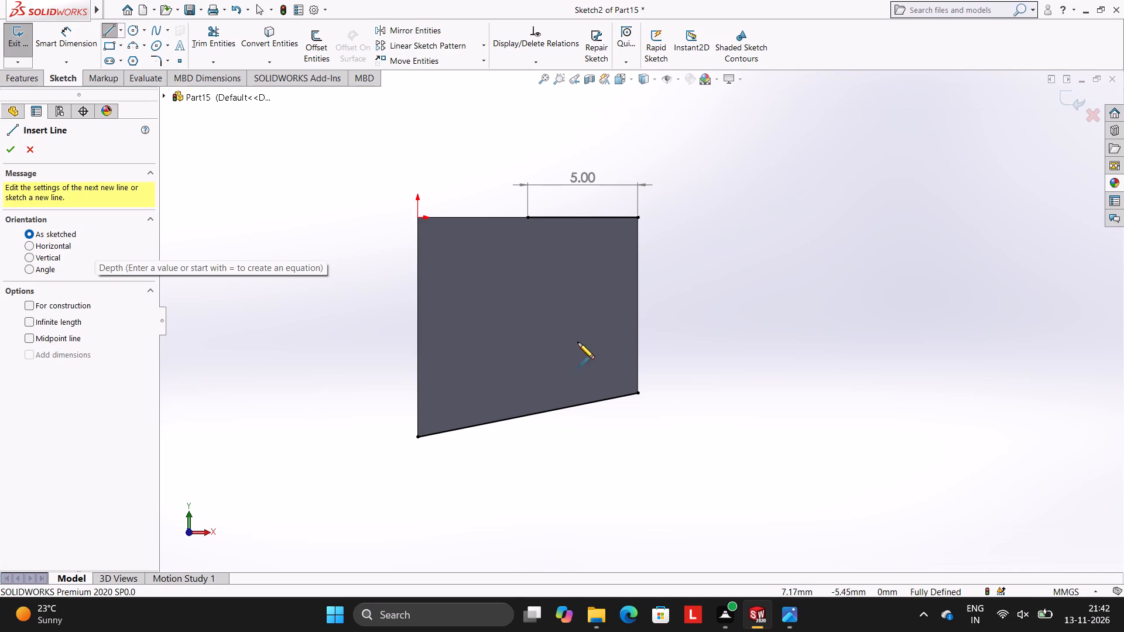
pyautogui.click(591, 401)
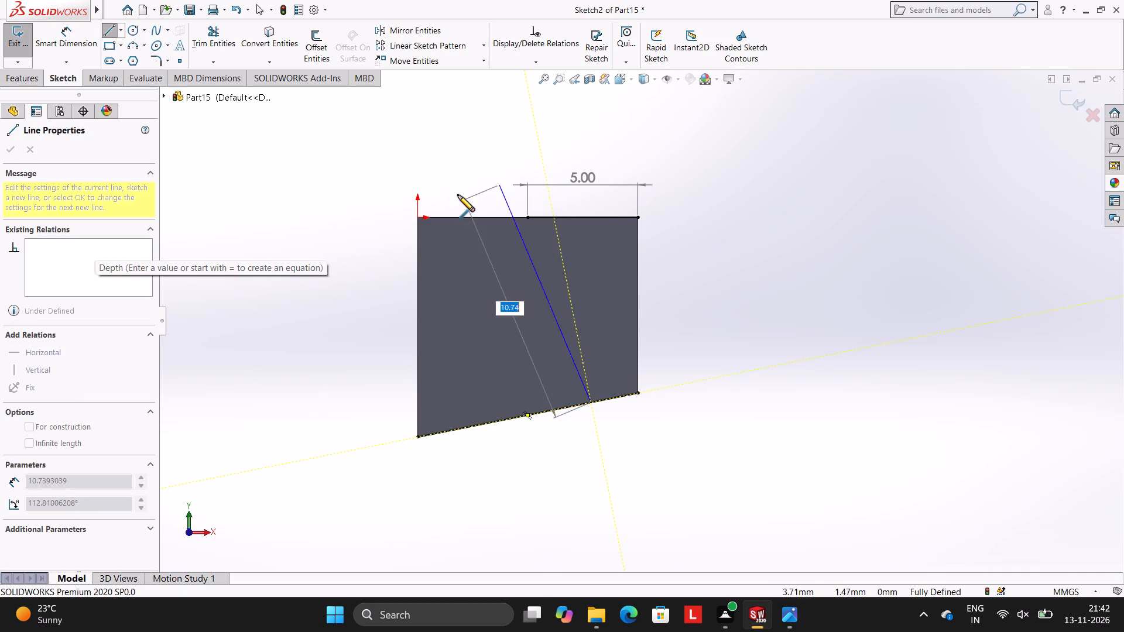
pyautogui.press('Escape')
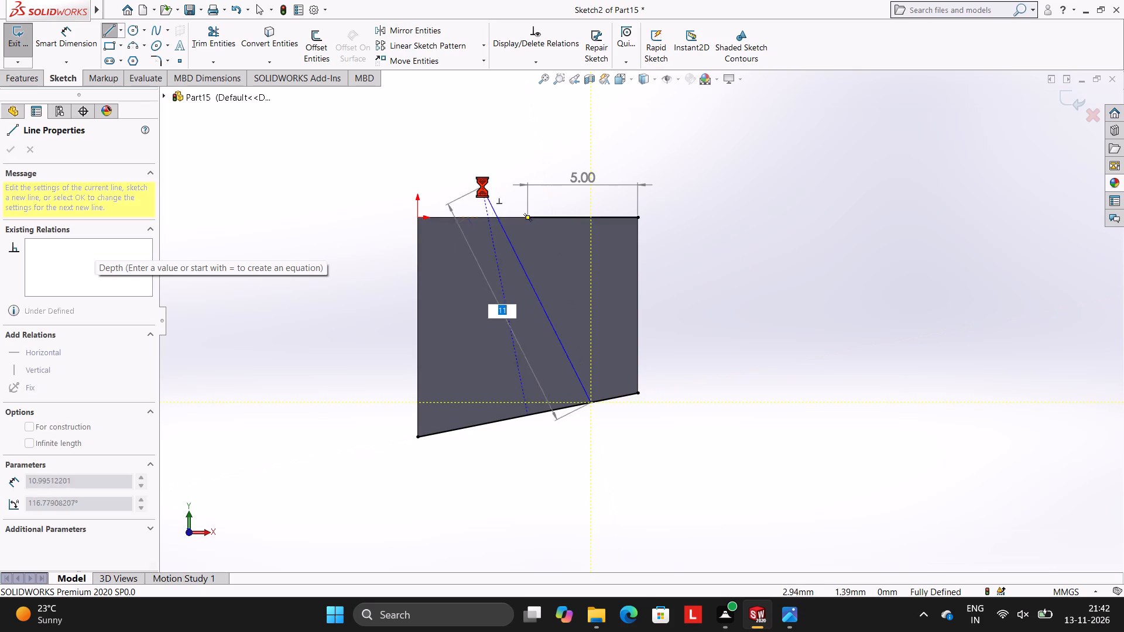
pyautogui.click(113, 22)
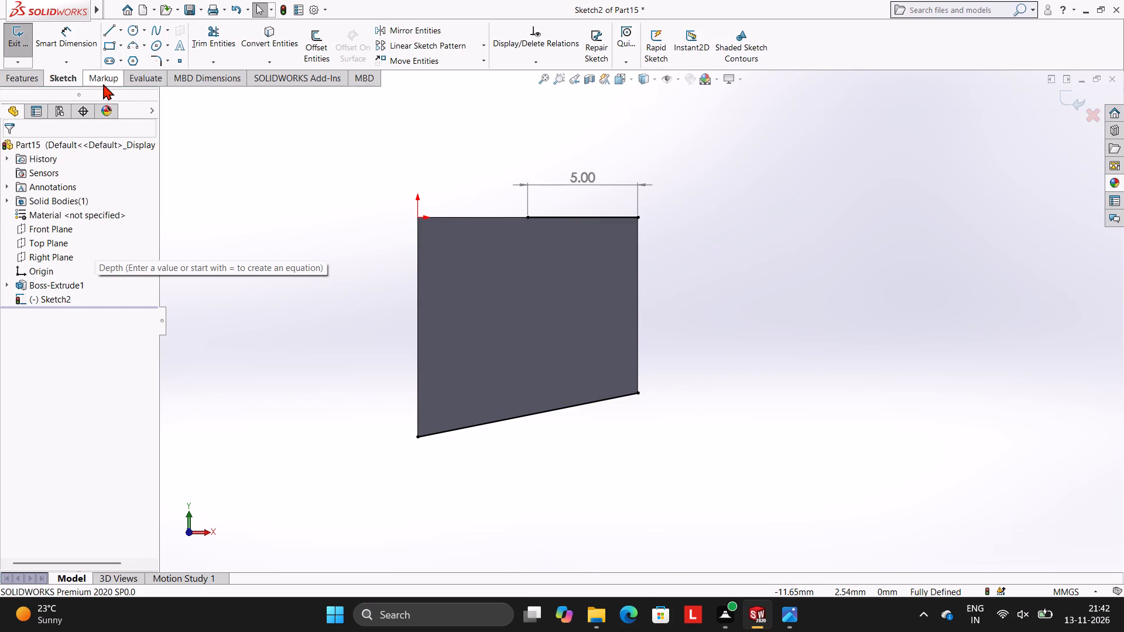
# Draw a slanted line about 8.8 mm long from the sloped bottom edge, right of its midpoint, to the inner end of the 5 mm top line.
pyautogui.click(106, 32)
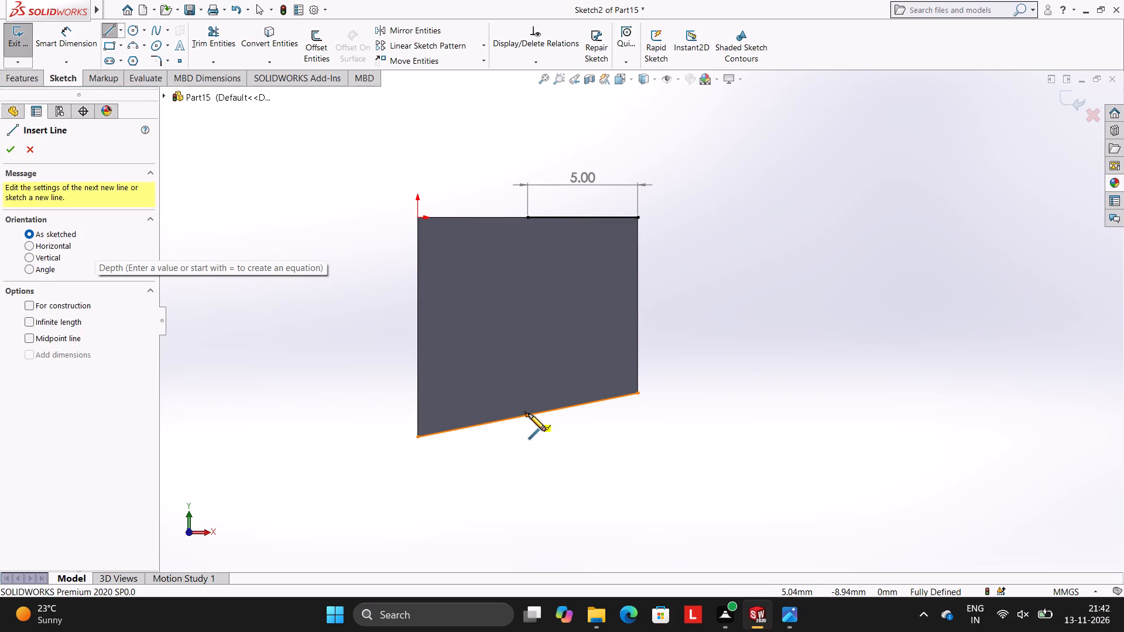
pyautogui.click(566, 408)
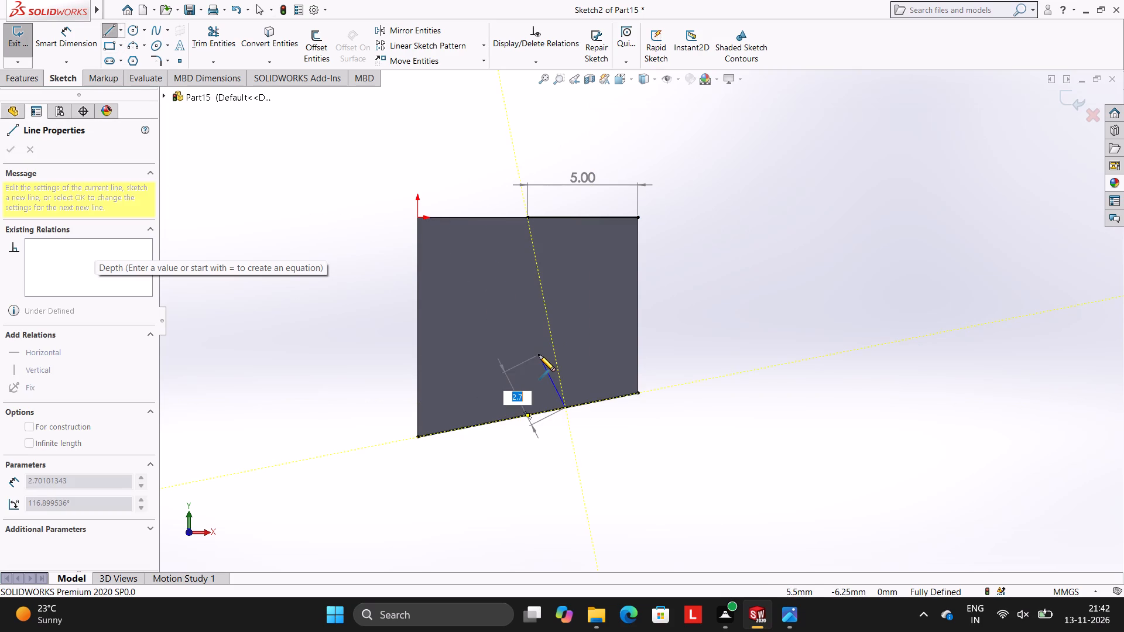
pyautogui.click(528, 216)
pyautogui.press('Escape')
pyautogui.press('Escape')
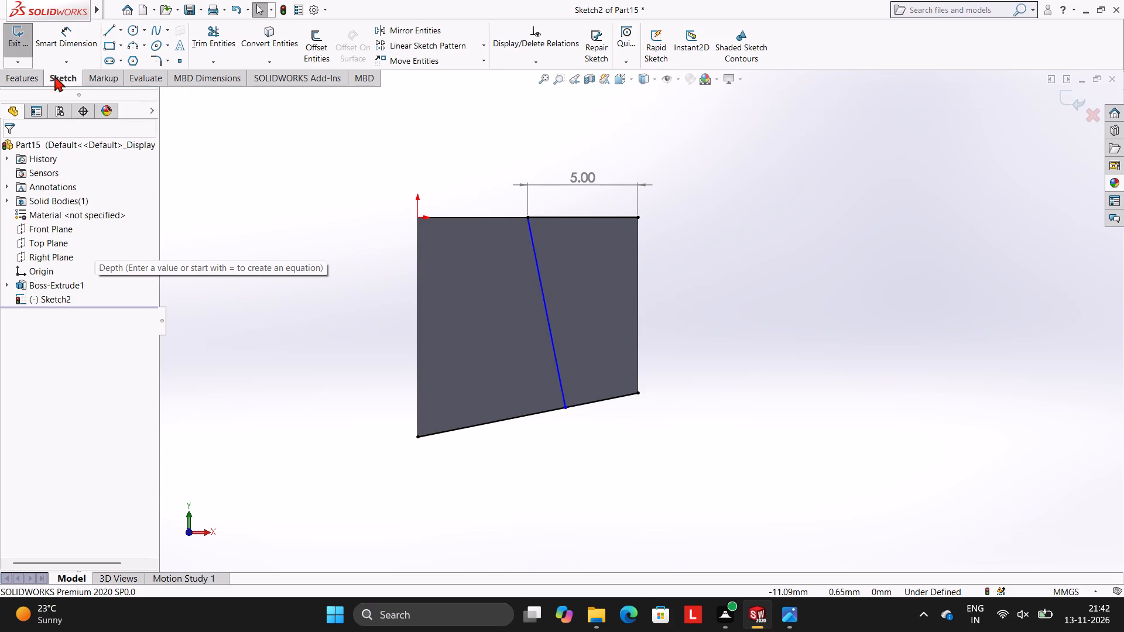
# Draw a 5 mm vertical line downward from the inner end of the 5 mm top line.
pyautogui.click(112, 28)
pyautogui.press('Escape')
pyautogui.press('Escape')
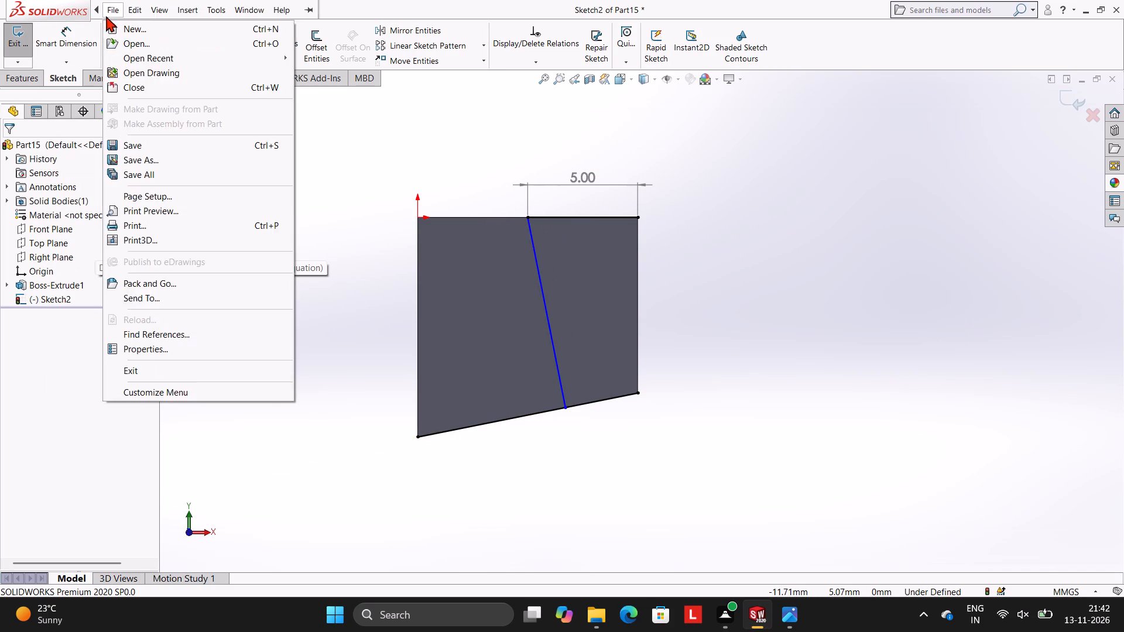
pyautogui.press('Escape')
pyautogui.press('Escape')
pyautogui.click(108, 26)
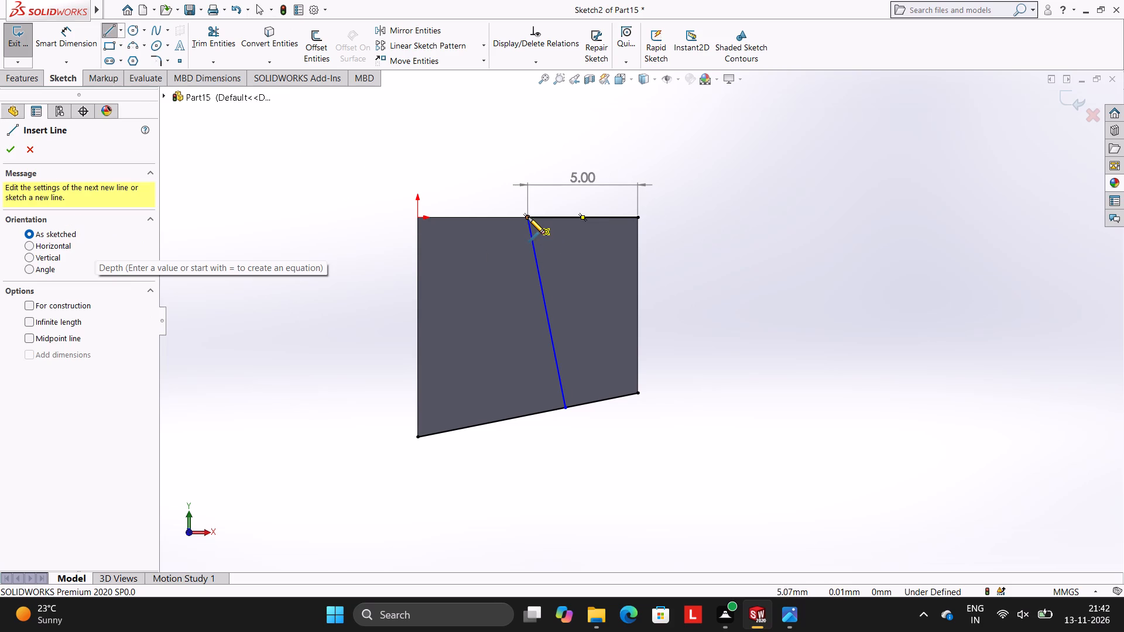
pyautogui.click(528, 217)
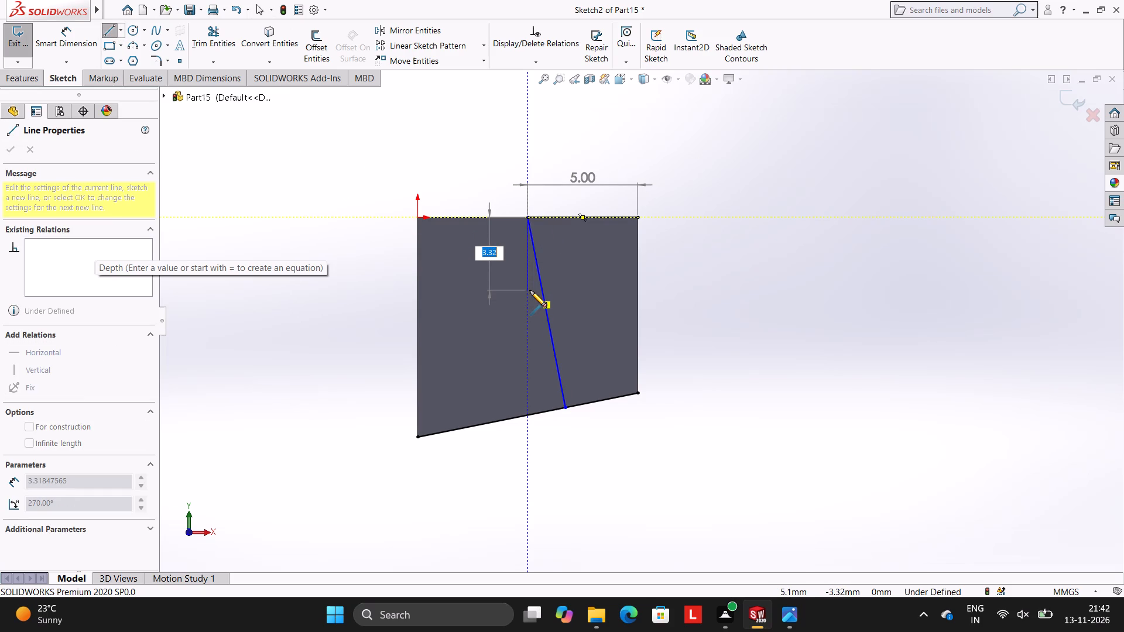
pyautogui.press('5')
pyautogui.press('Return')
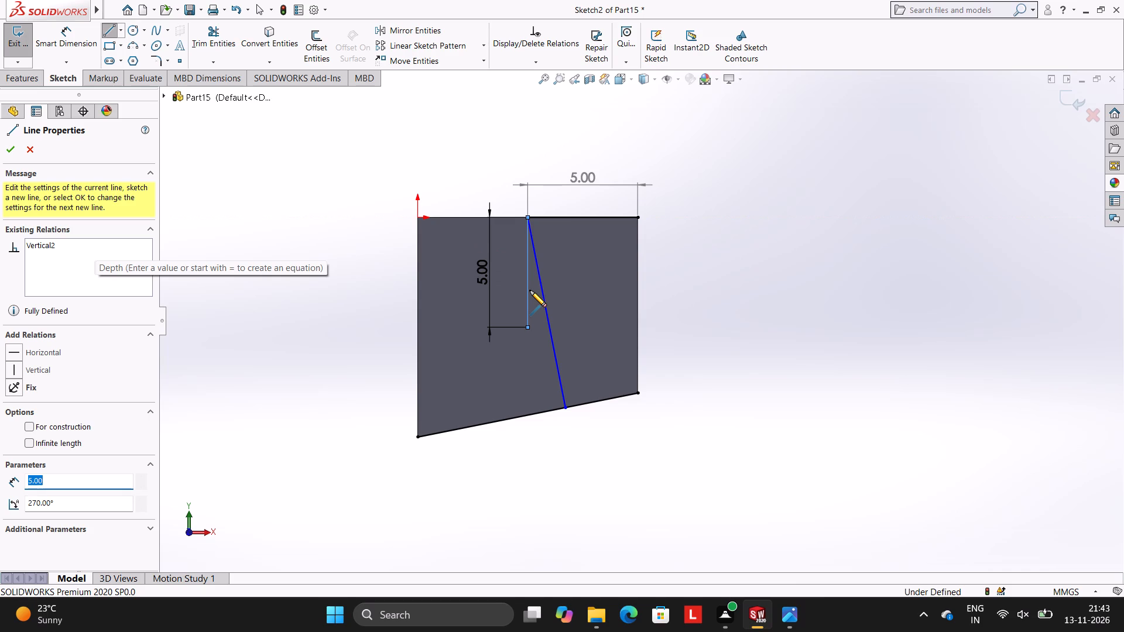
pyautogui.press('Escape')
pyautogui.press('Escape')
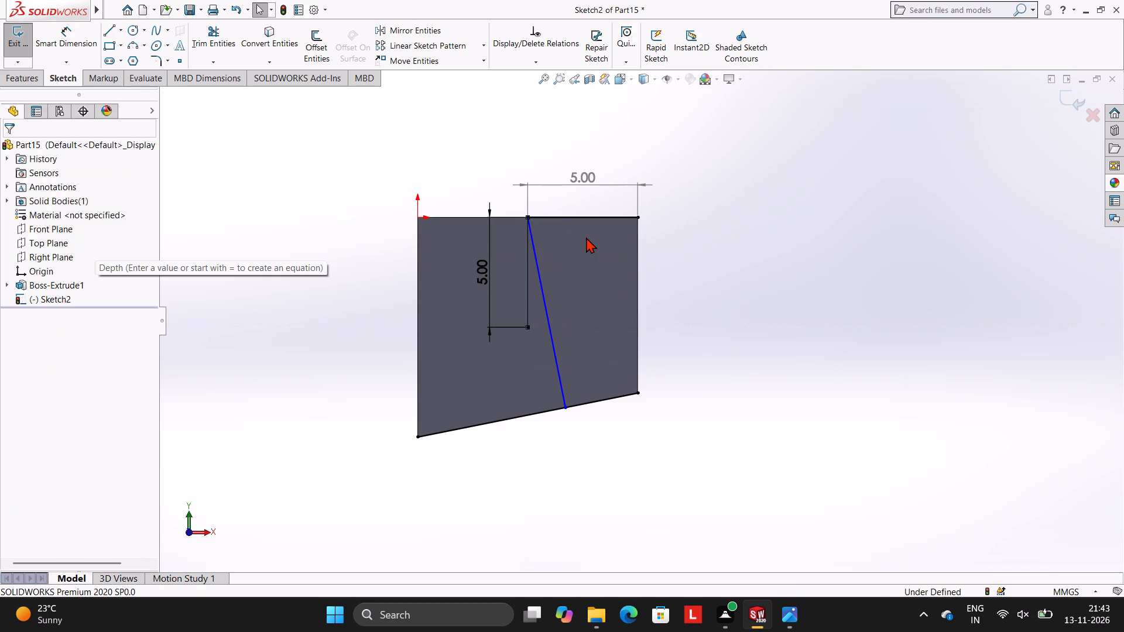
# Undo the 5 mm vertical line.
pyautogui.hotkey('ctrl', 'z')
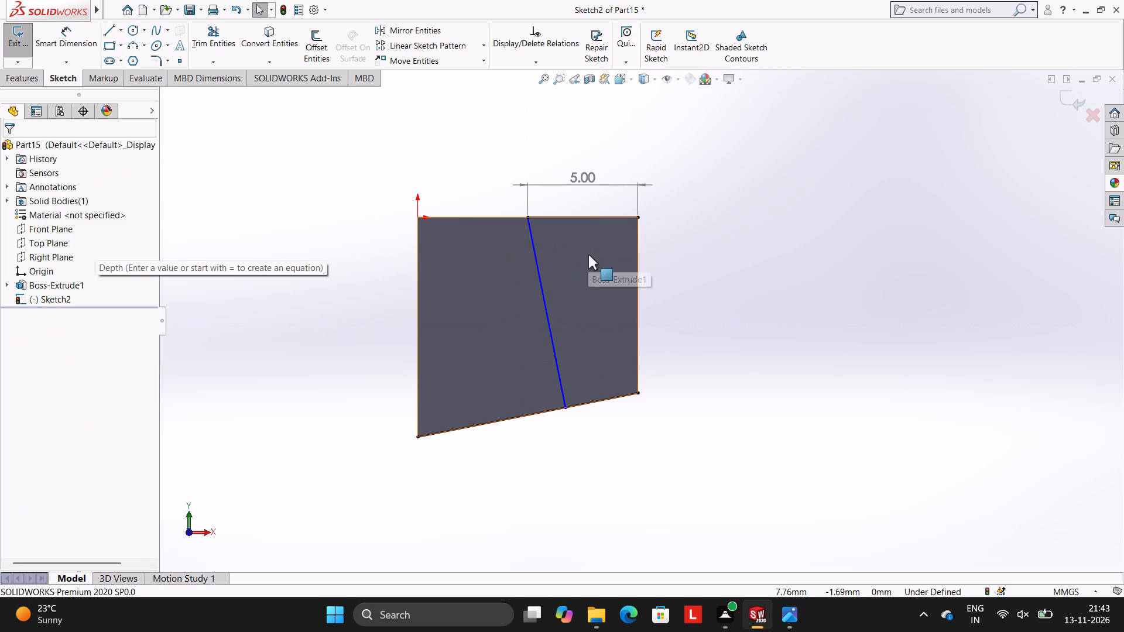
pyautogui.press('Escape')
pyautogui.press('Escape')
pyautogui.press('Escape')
# Draw a 5 mm line up along the slanted line, starting at its lower end on the sloped edge.
pyautogui.click(102, 32)
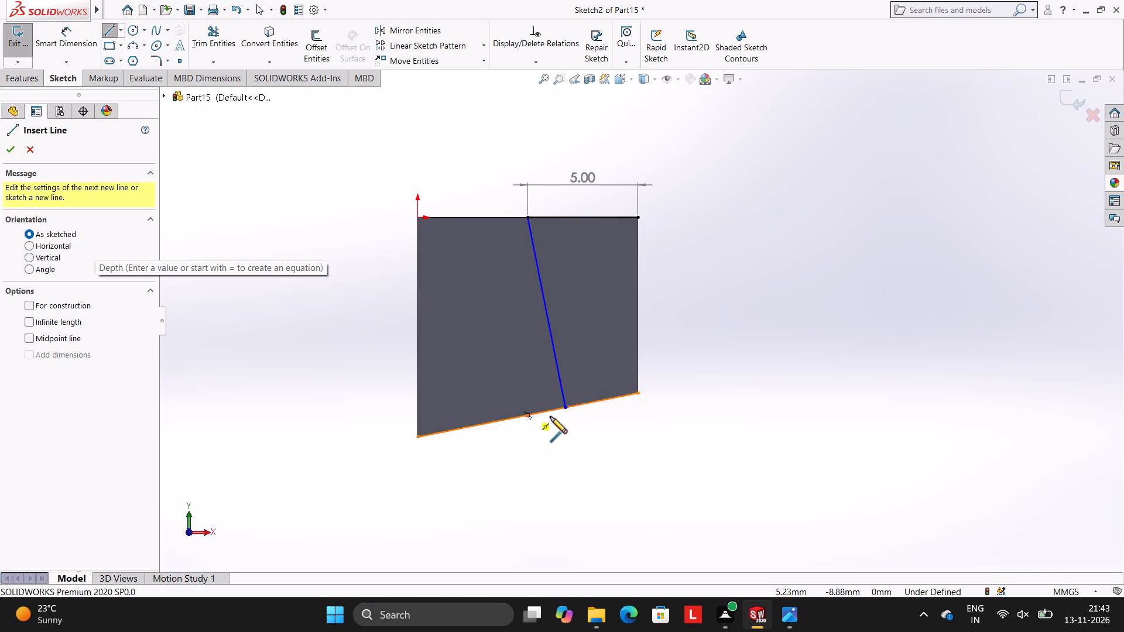
pyautogui.click(566, 410)
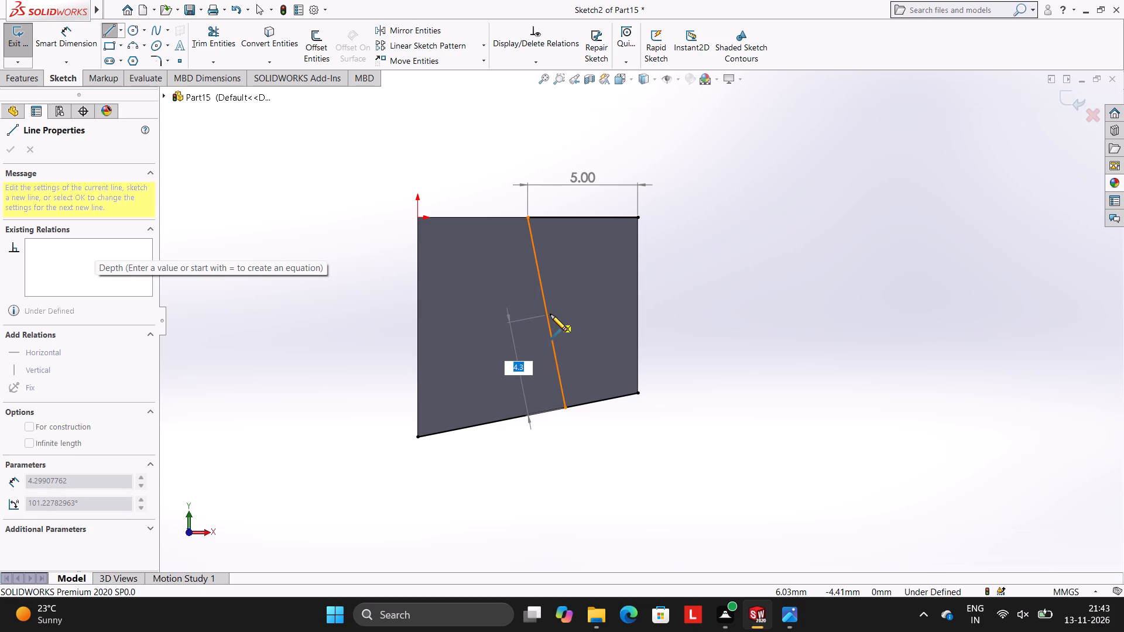
pyautogui.press('5')
pyautogui.press('Return')
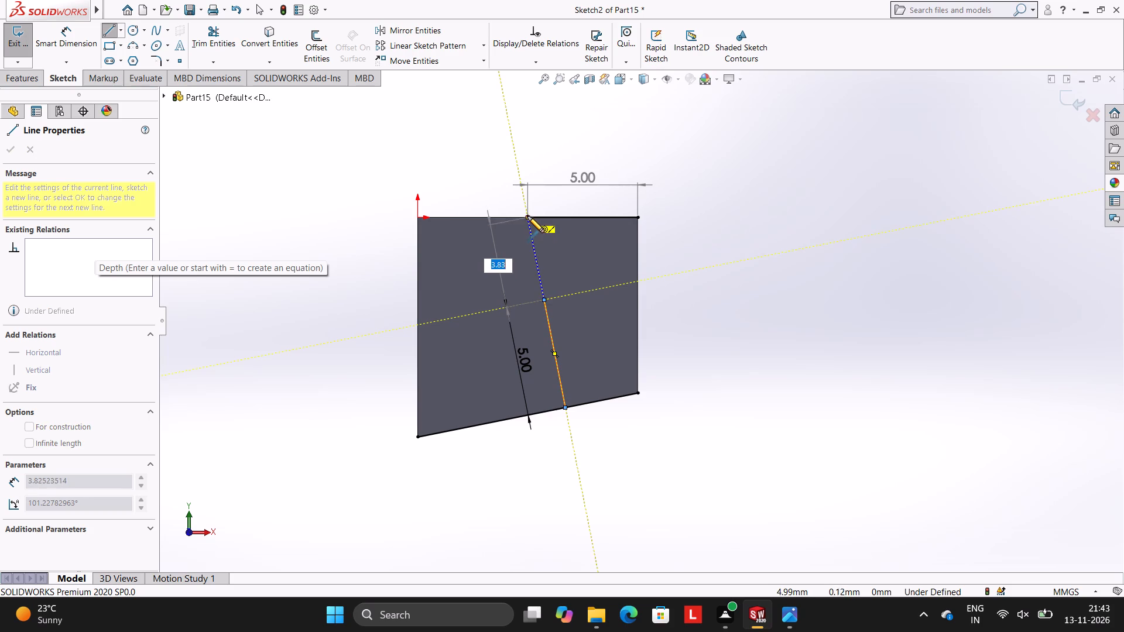
pyautogui.press('Escape')
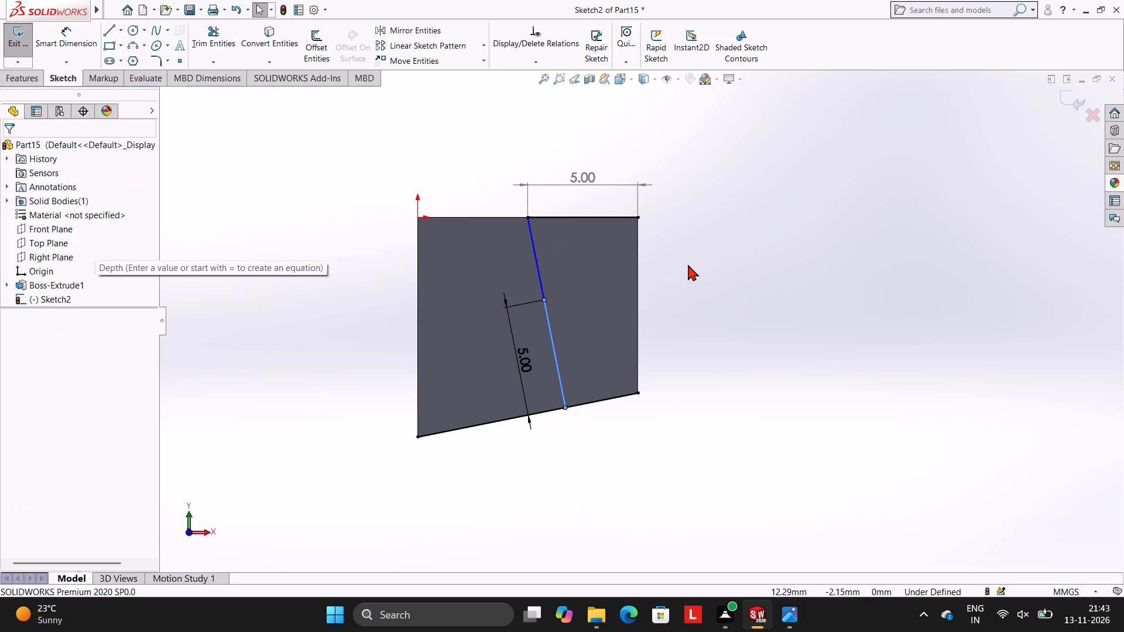
# Draw a 5 mm line perpendicular to the sloped edge, starting between the edge's midpoint and the slanted line's lower end.
pyautogui.scroll(-2, 553, 370)
pyautogui.click(114, 27)
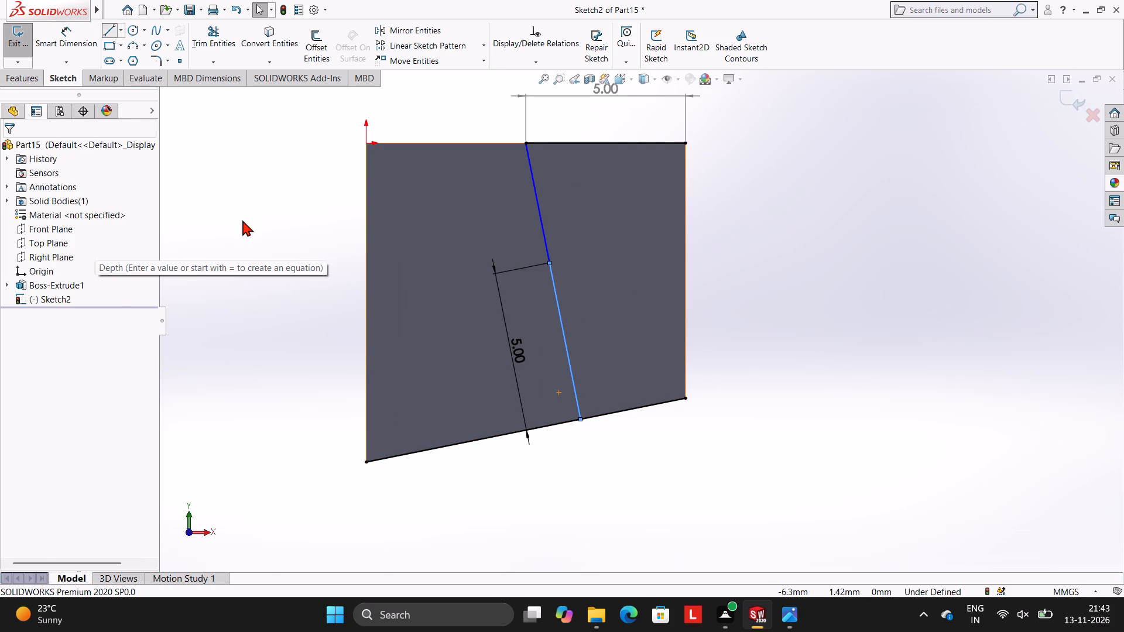
pyautogui.click(554, 424)
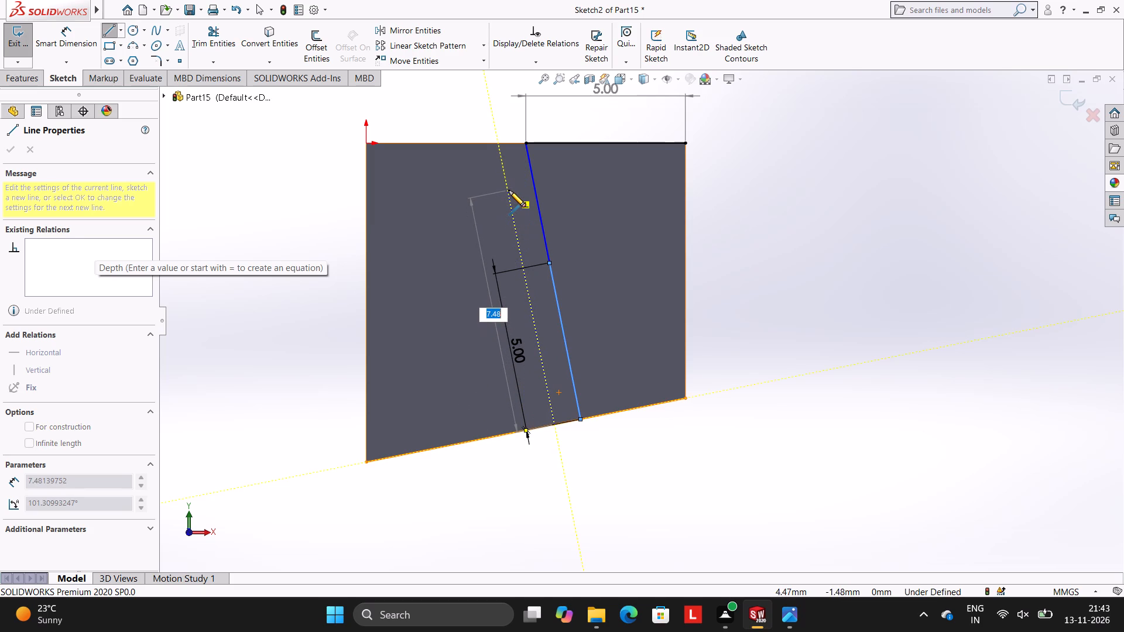
pyautogui.press('5')
pyautogui.press('Return')
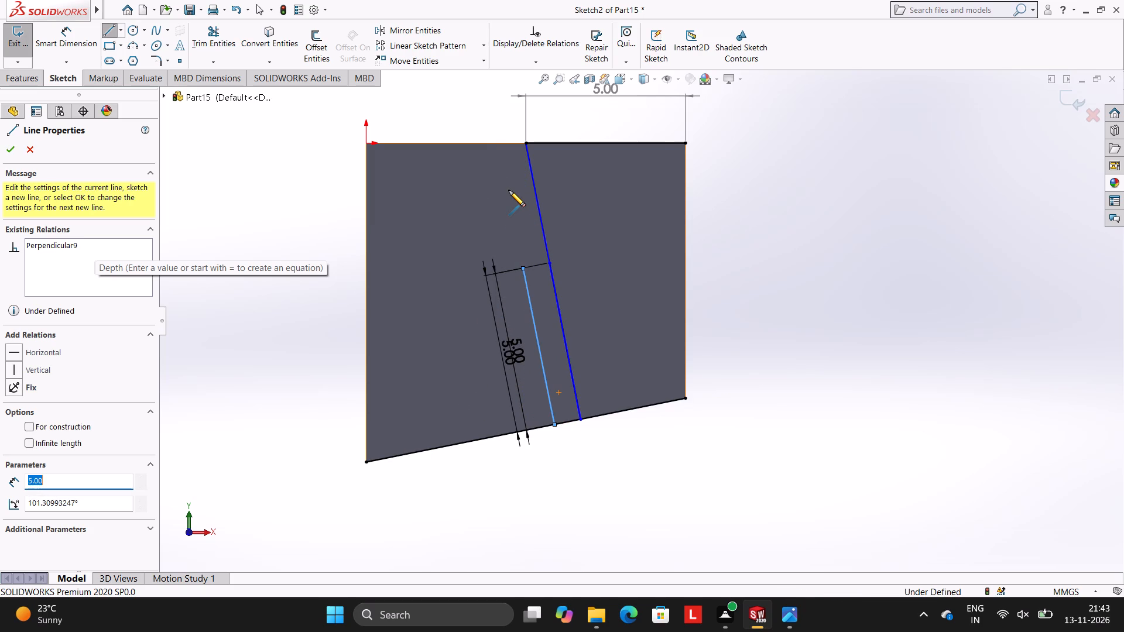
pyautogui.press('Escape')
pyautogui.press('Escape')
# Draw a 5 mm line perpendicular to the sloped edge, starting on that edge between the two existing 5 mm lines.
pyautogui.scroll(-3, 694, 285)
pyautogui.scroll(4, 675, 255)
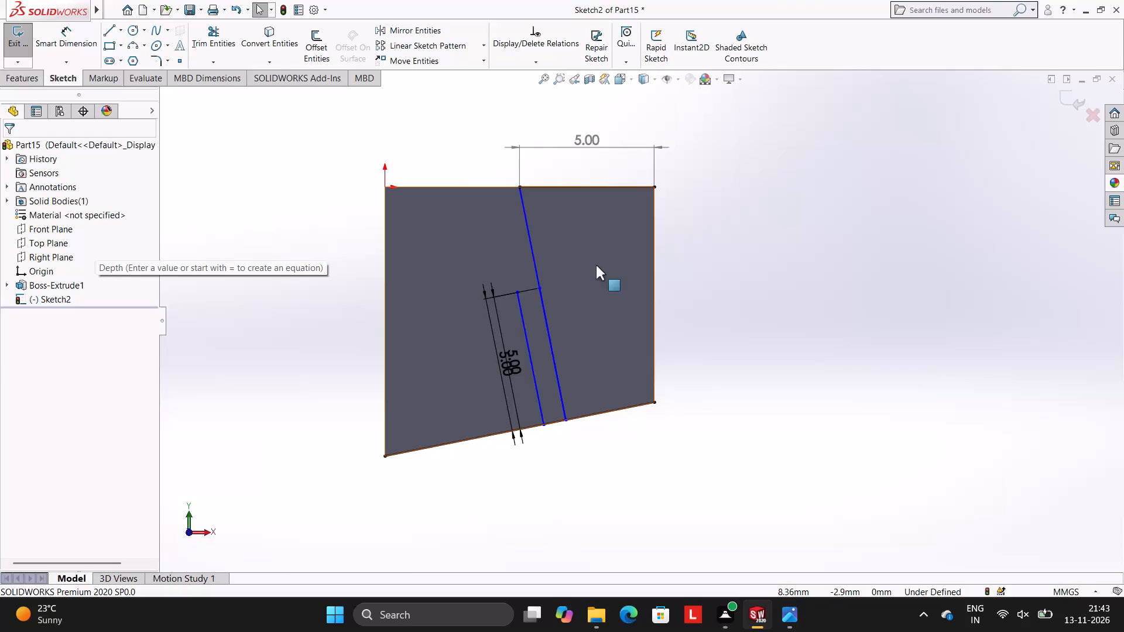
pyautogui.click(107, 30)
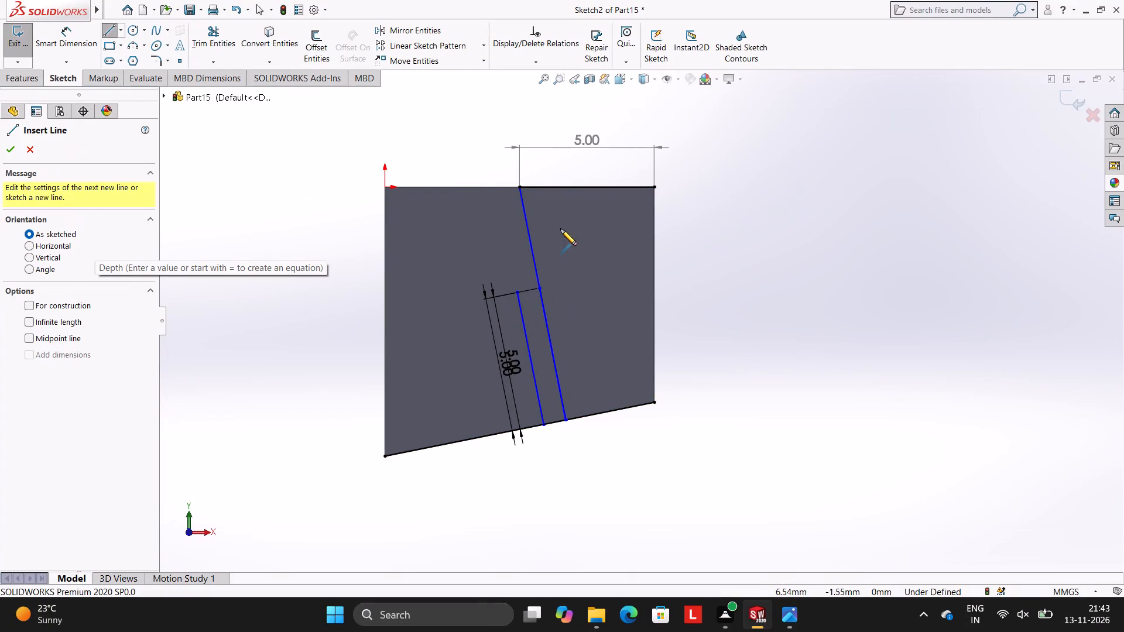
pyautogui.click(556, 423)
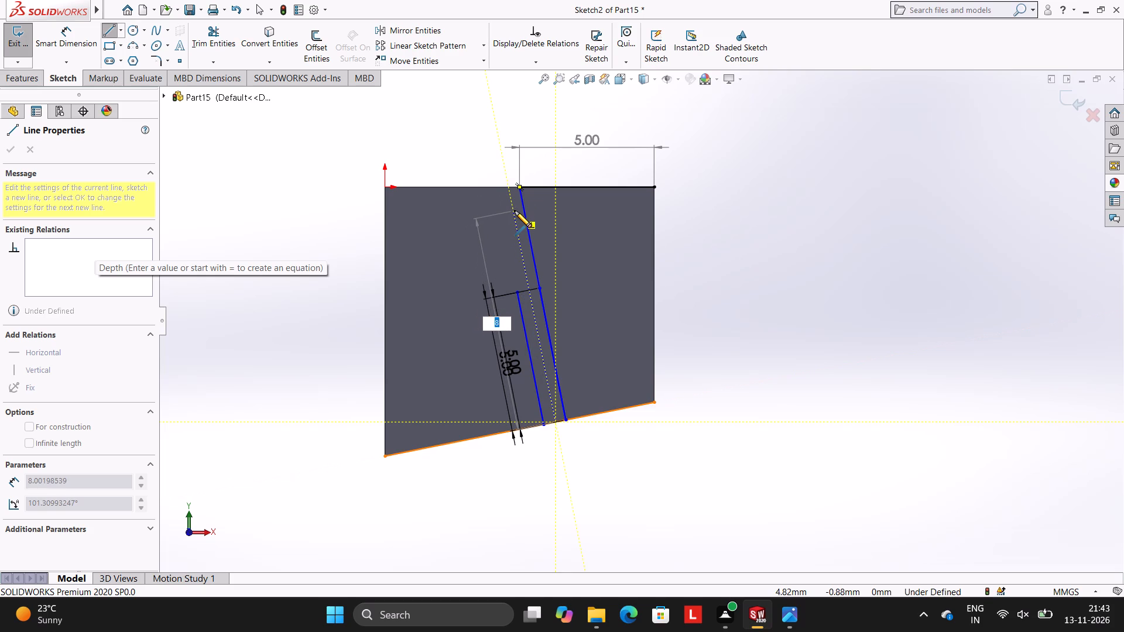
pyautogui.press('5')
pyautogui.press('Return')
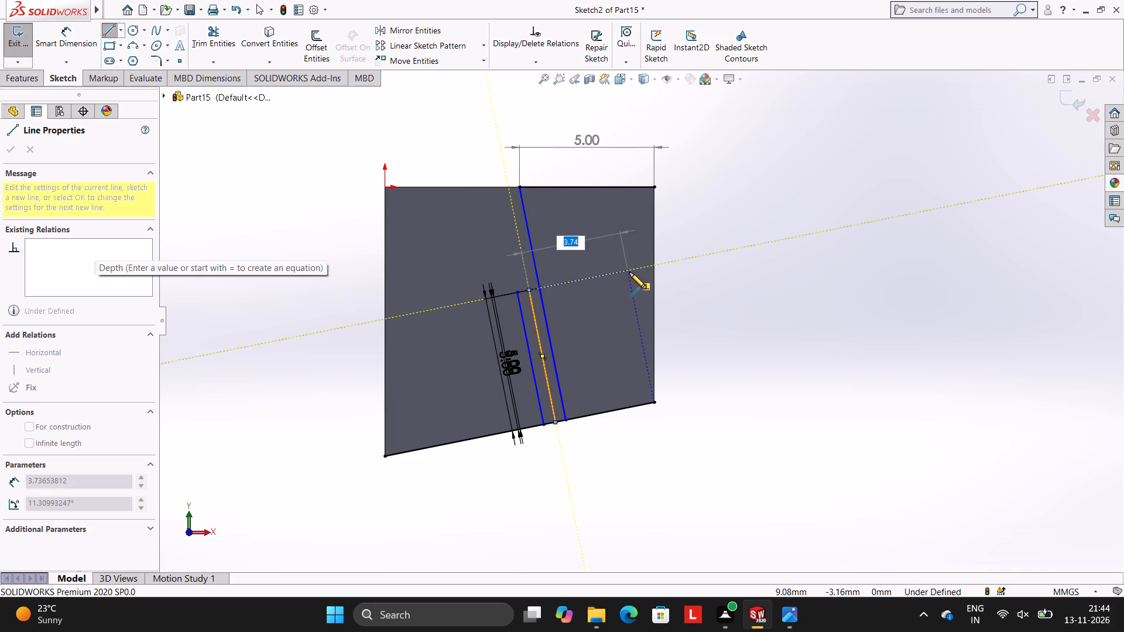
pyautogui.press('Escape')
# Trim away the slanted line and the three parallel 5 mm lines rising from the sloped edge.
pyautogui.scroll(2, 682, 312)
pyautogui.scroll(-3, 678, 281)
pyautogui.click(214, 36)
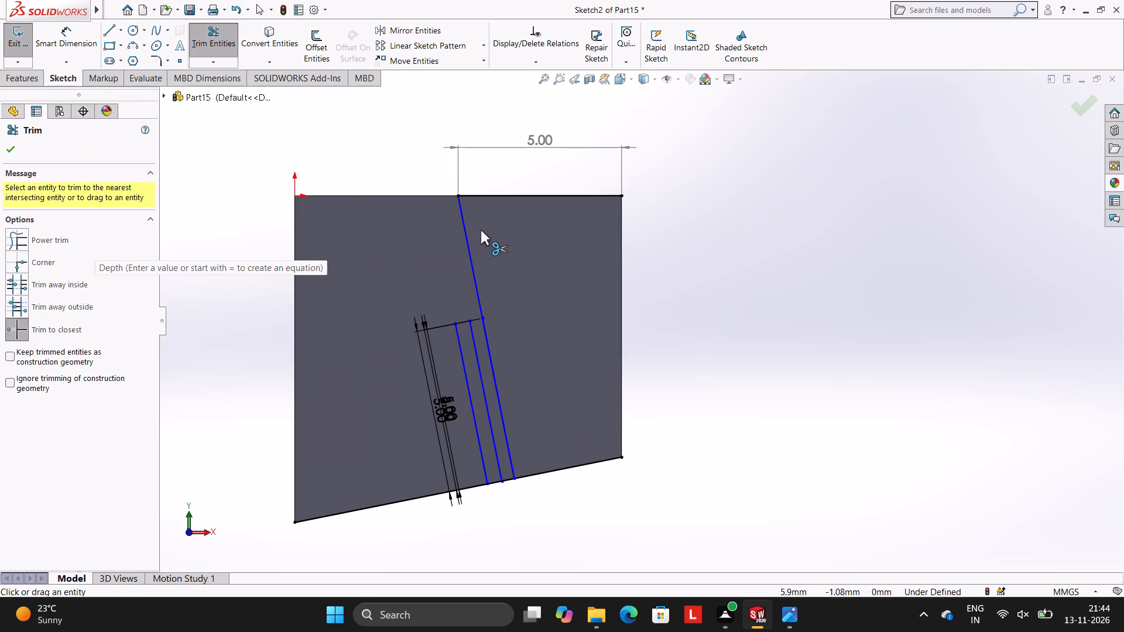
pyautogui.click(467, 233)
pyautogui.click(462, 356)
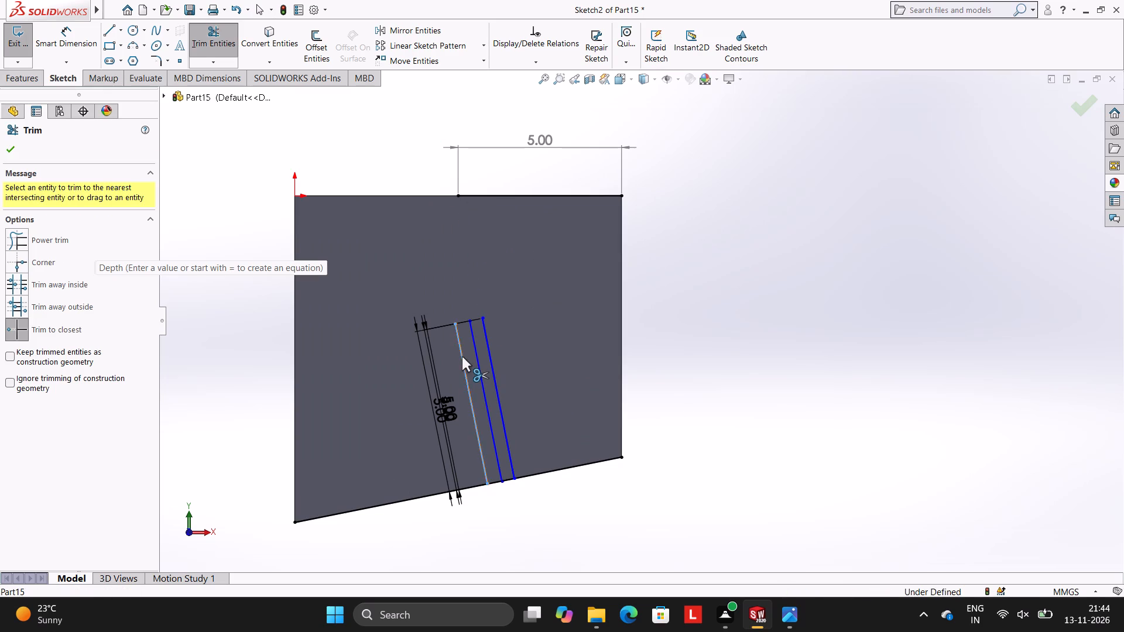
pyautogui.click(489, 351)
pyautogui.click(472, 351)
pyautogui.click(492, 346)
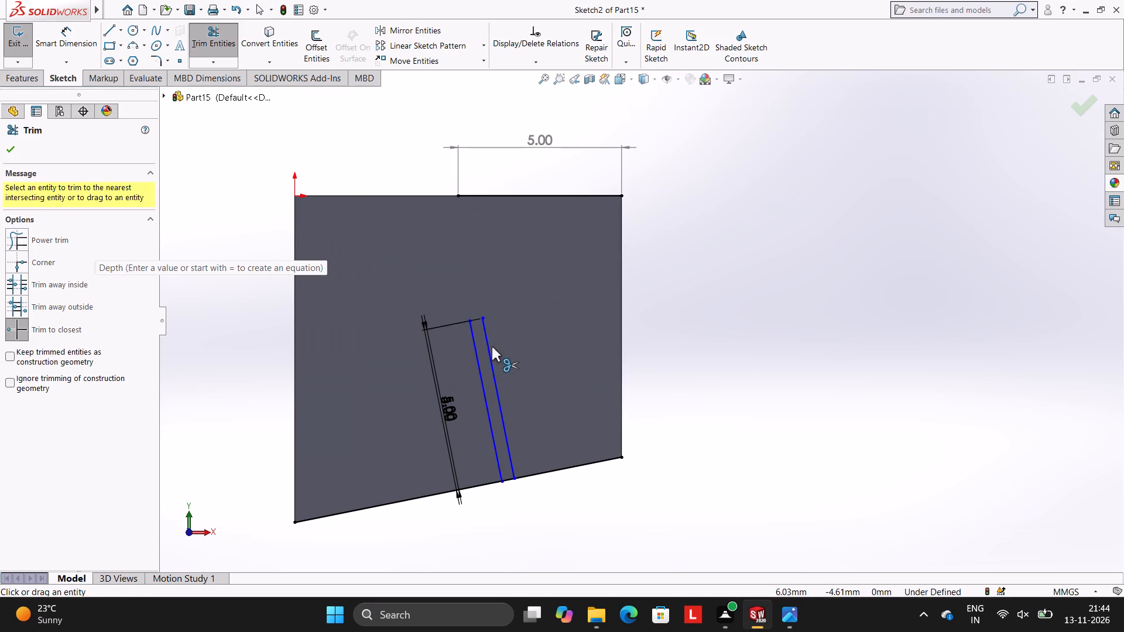
pyautogui.click(475, 348)
pyautogui.click(484, 342)
pyautogui.click(486, 342)
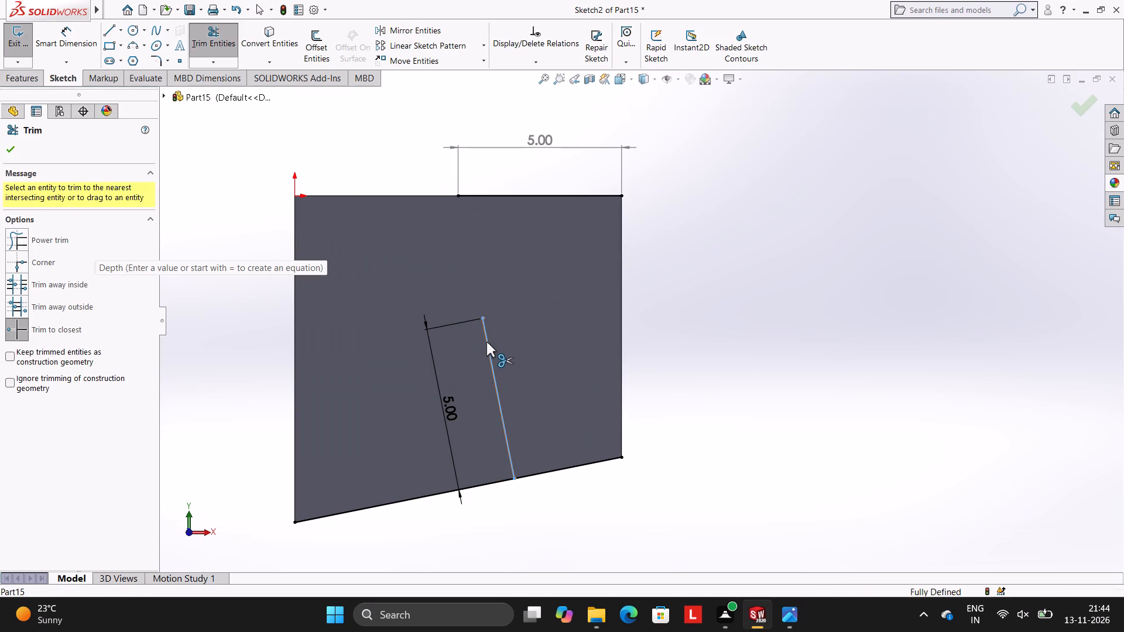
pyautogui.press('Escape')
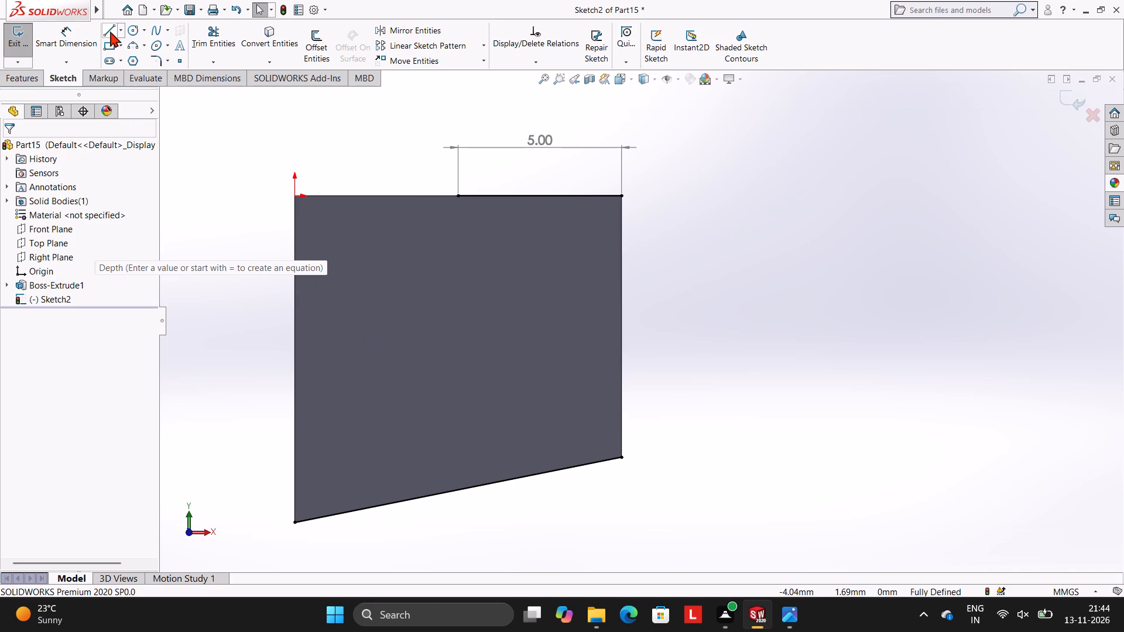
# Draw a vertical line from the inner end of the 5 mm top line down to the sloped edge.
pyautogui.click(109, 30)
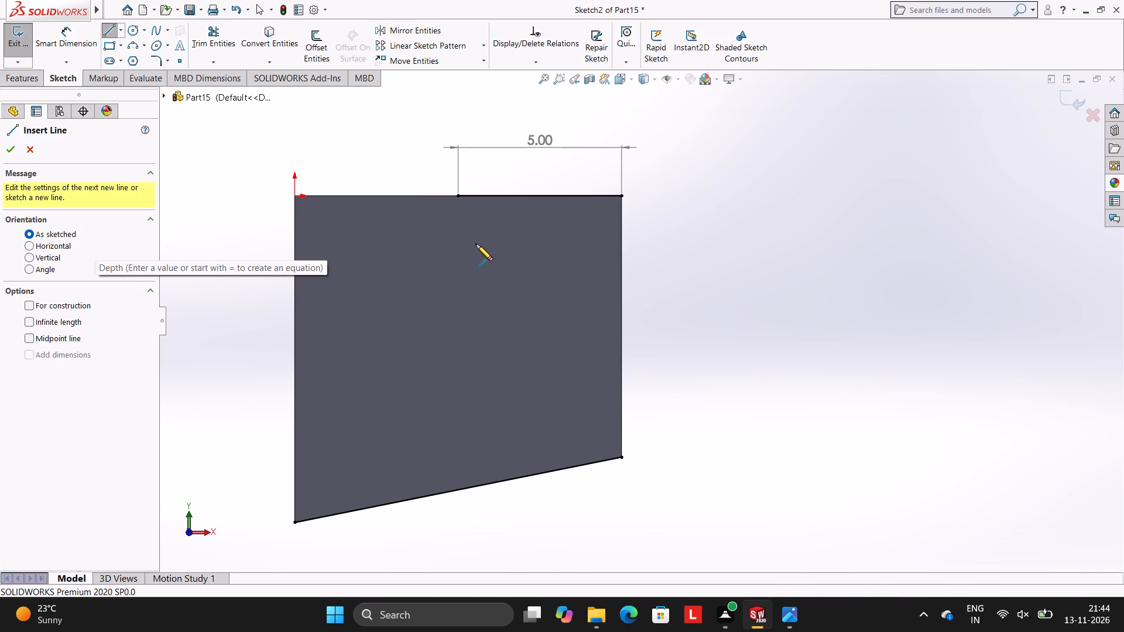
pyautogui.click(460, 196)
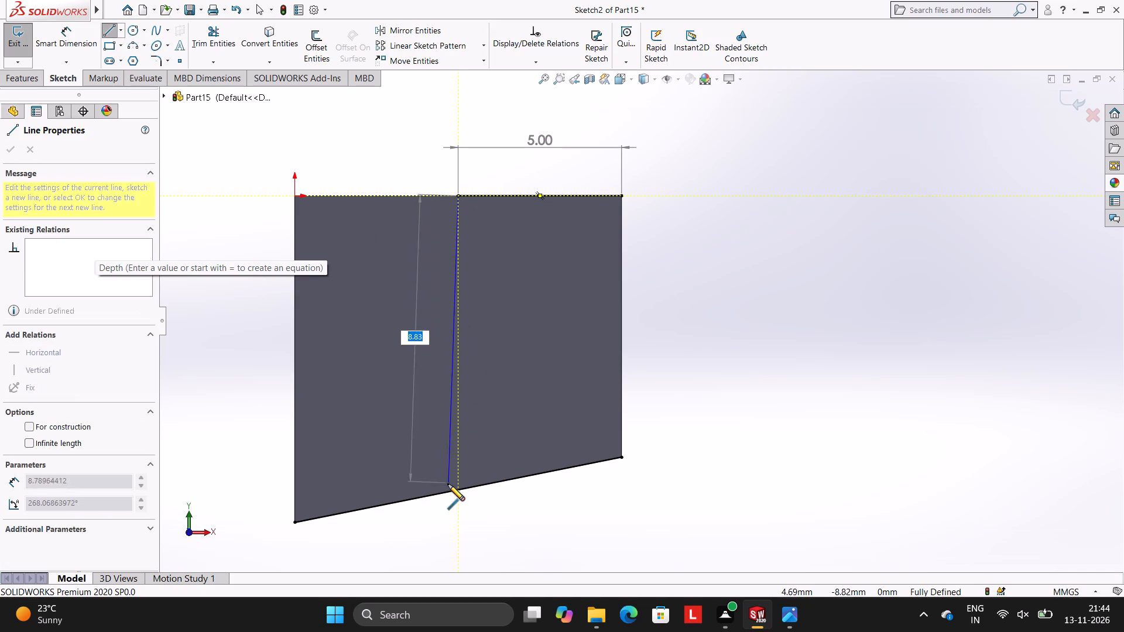
pyautogui.click(459, 493)
pyautogui.press('Escape')
pyautogui.press('Escape')
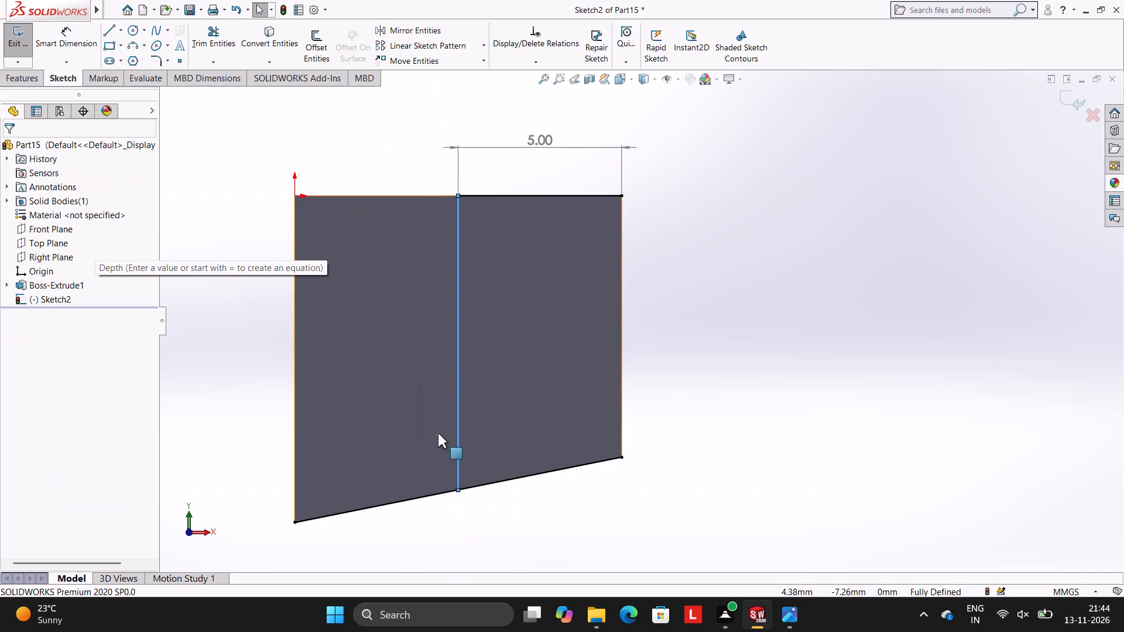
pyautogui.press('Escape')
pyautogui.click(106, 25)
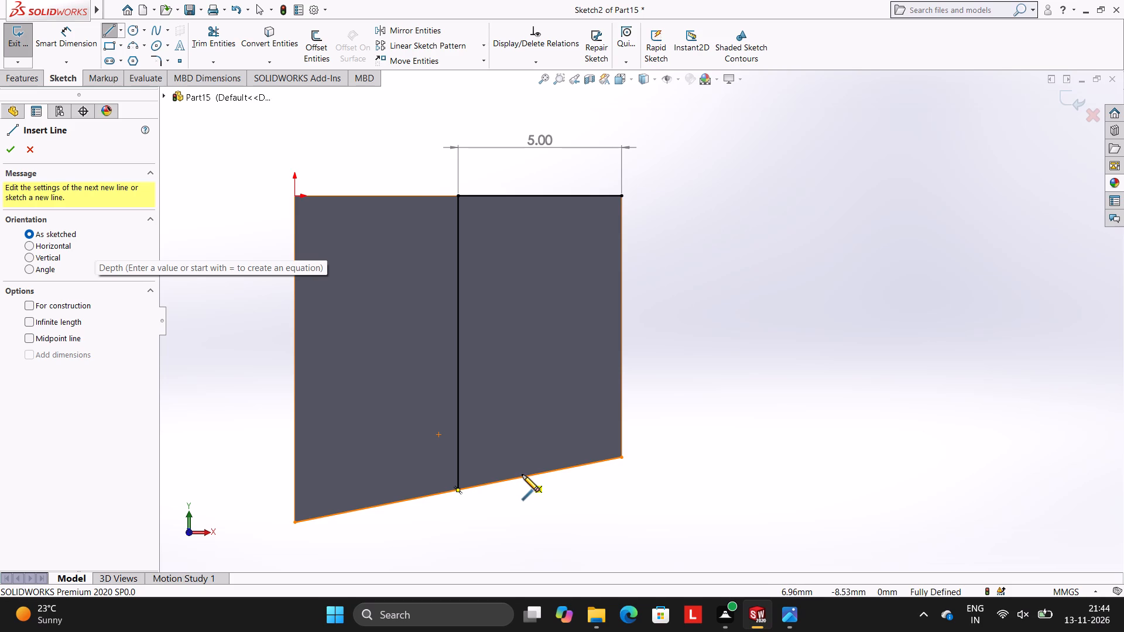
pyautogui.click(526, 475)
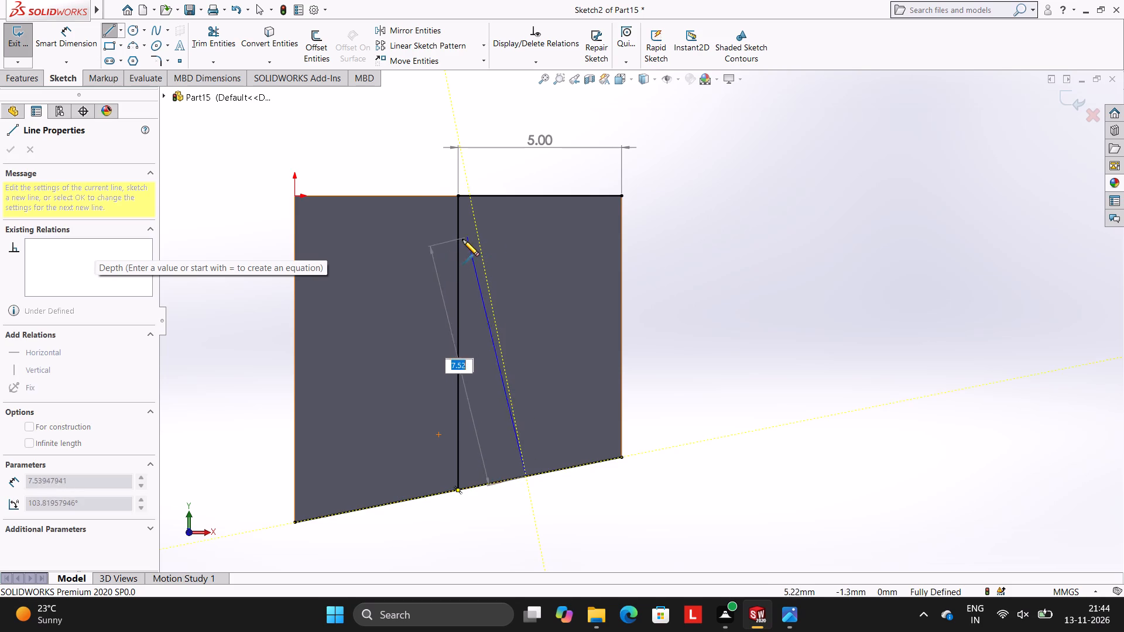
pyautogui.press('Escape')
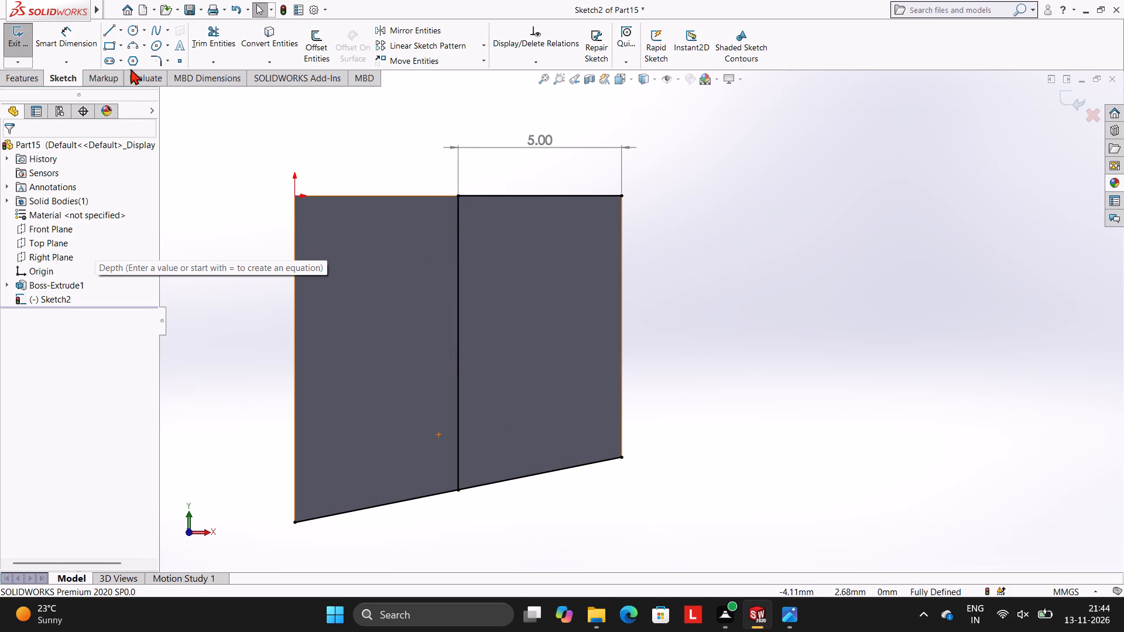
# Draw a 5 mm line perpendicular to the sloped edge, from just beside the vertical line's lower end up to the vertical line.
pyautogui.click(110, 26)
pyautogui.click(489, 484)
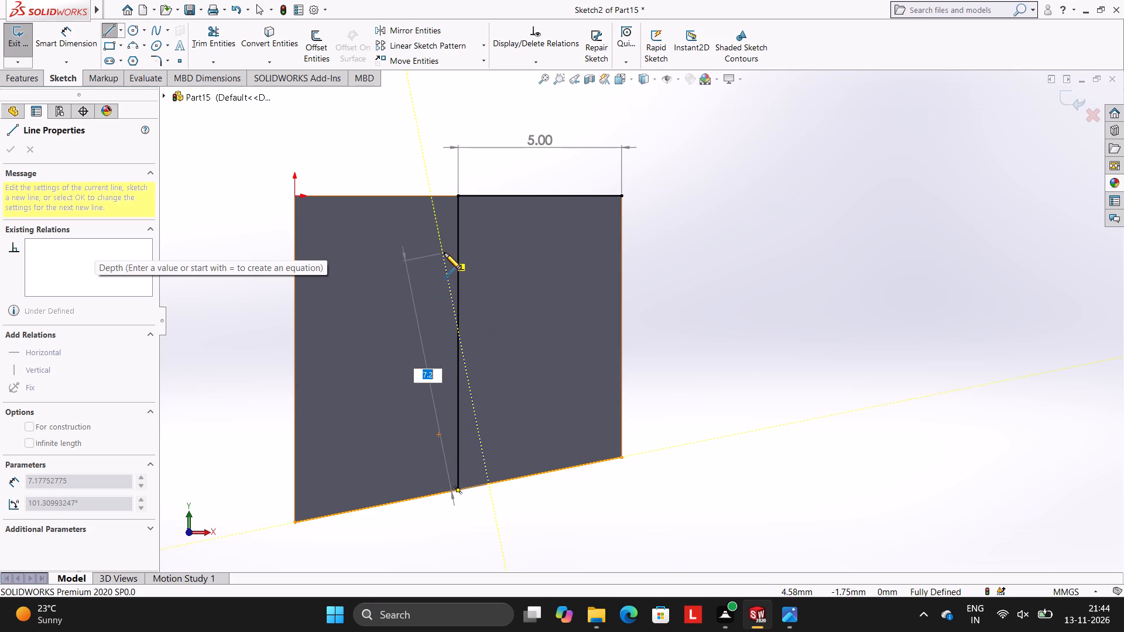
pyautogui.press('5')
pyautogui.press('Return')
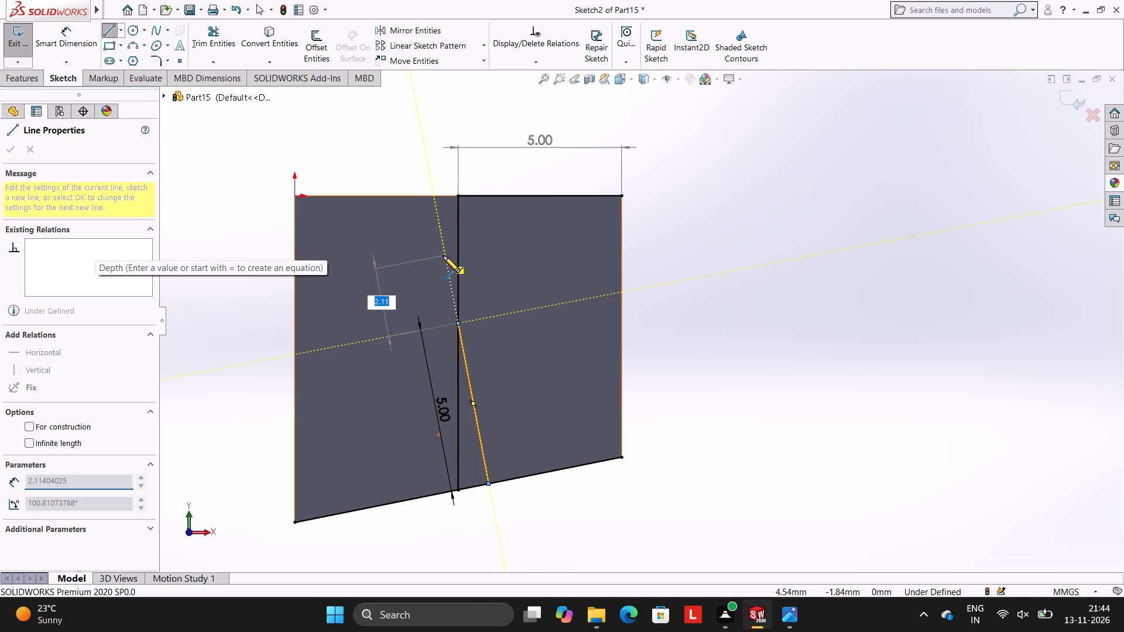
pyautogui.press('Escape')
pyautogui.press('Escape')
pyautogui.press('Escape')
pyautogui.press('Escape')
pyautogui.press('Escape')
pyautogui.press('Escape')
pyautogui.press('Escape')
pyautogui.press('Escape')
pyautogui.press('Escape')
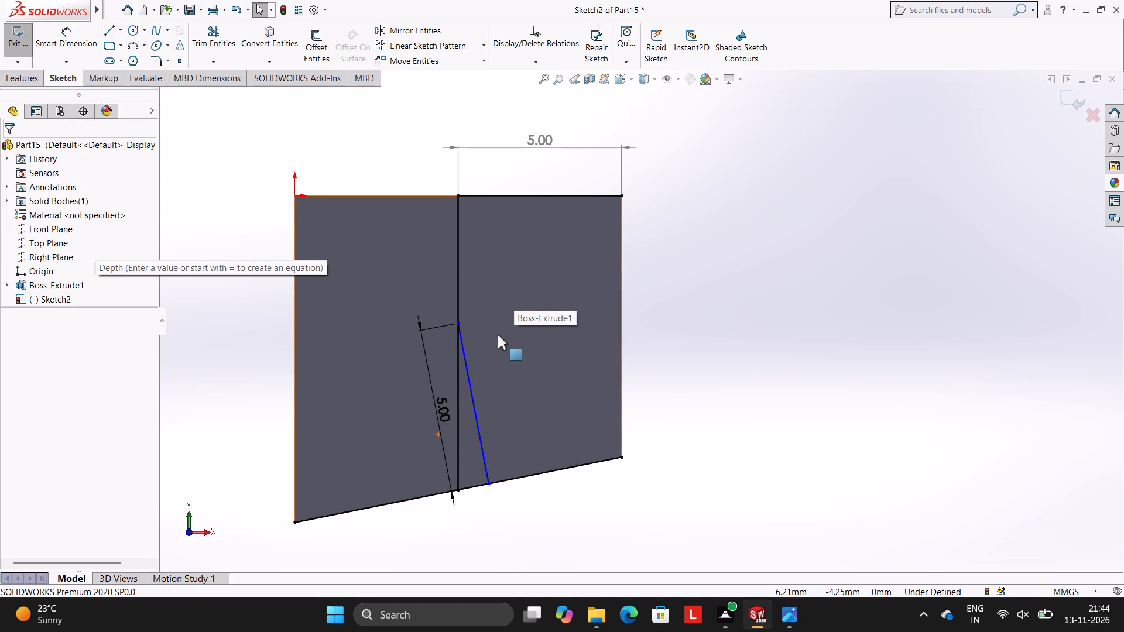
pyautogui.press('Escape')
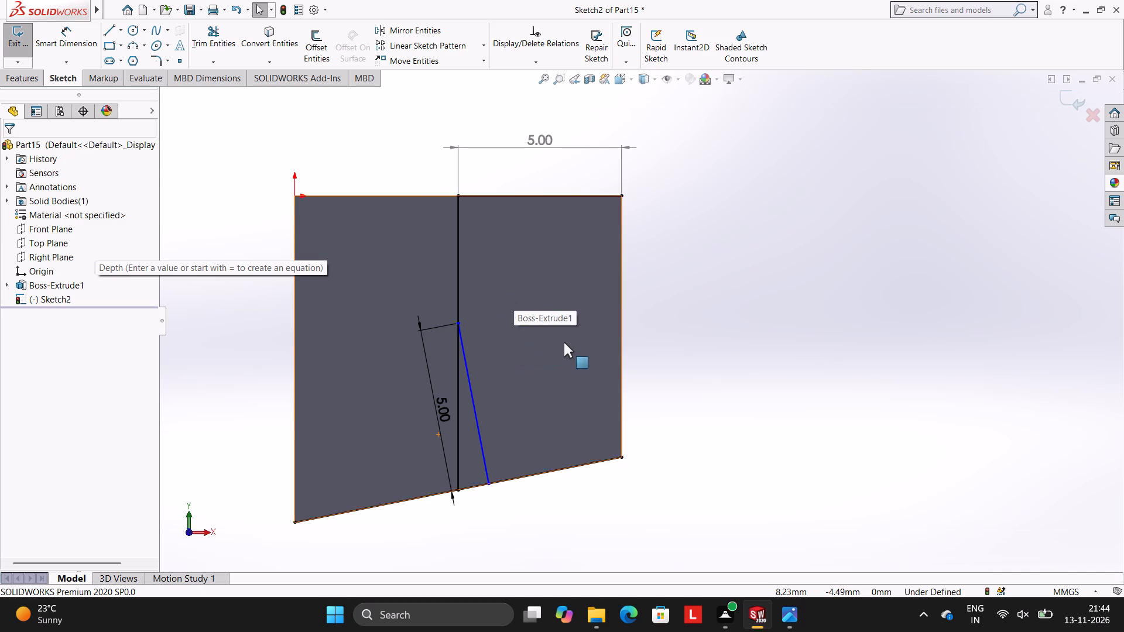
pyautogui.press('Escape')
pyautogui.press('Escape')
pyautogui.press('Escape')
pyautogui.press('Escape')
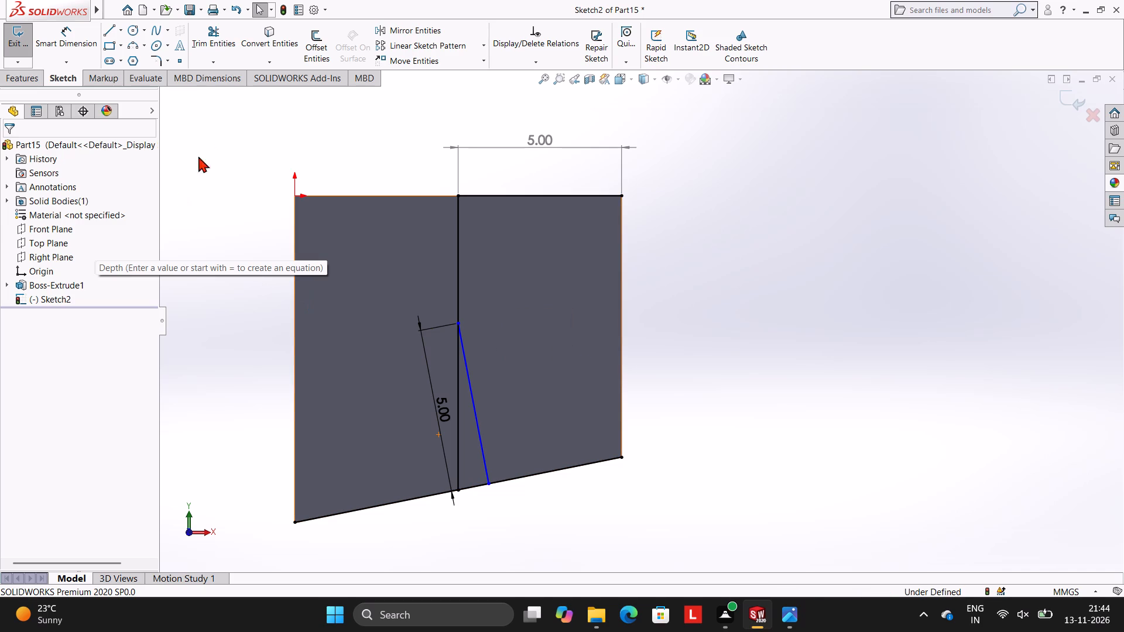
# Draw a 6 mm diameter circle centred where the 5 mm perpendicular line meets the vertical line.
pyautogui.click(133, 26)
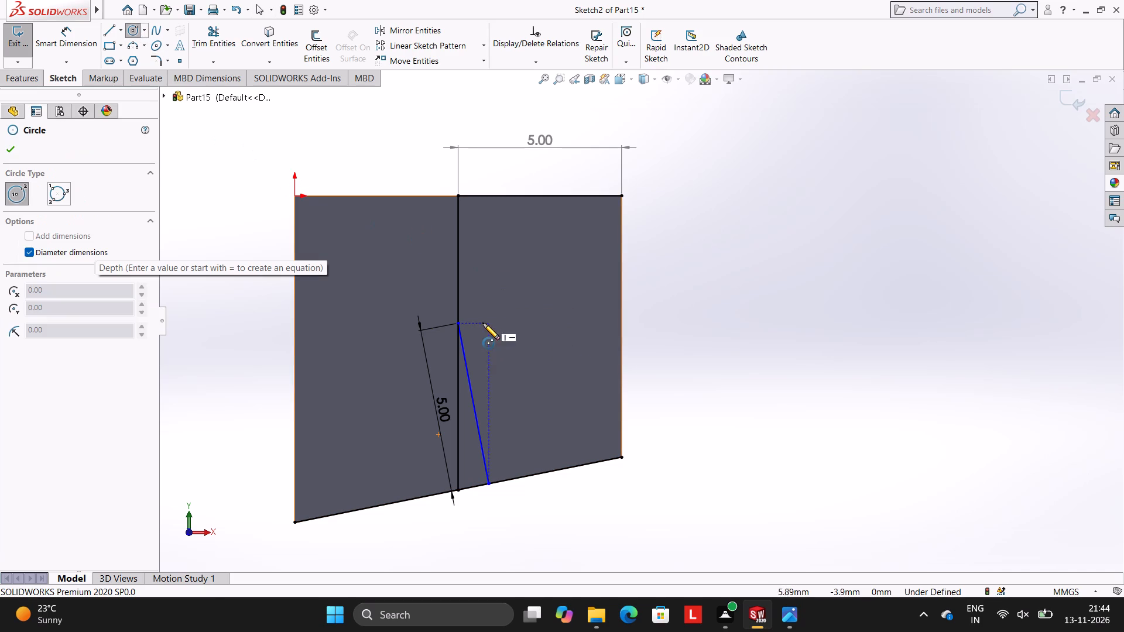
pyautogui.scroll(-1, 469, 324)
pyautogui.click(465, 324)
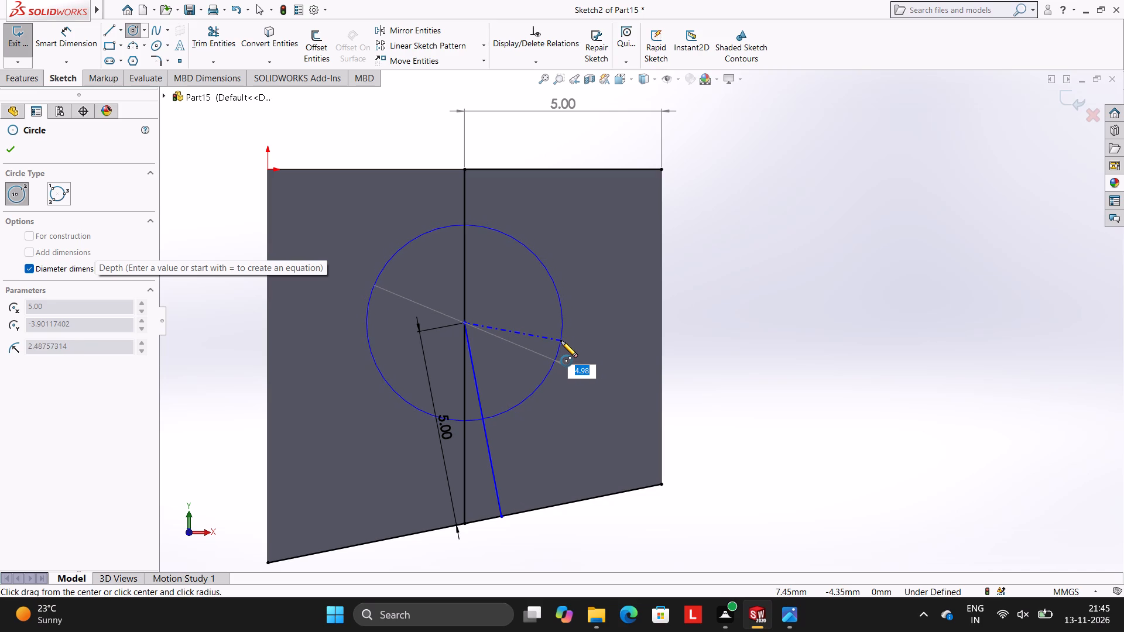
pyautogui.press('6')
pyautogui.press('Return')
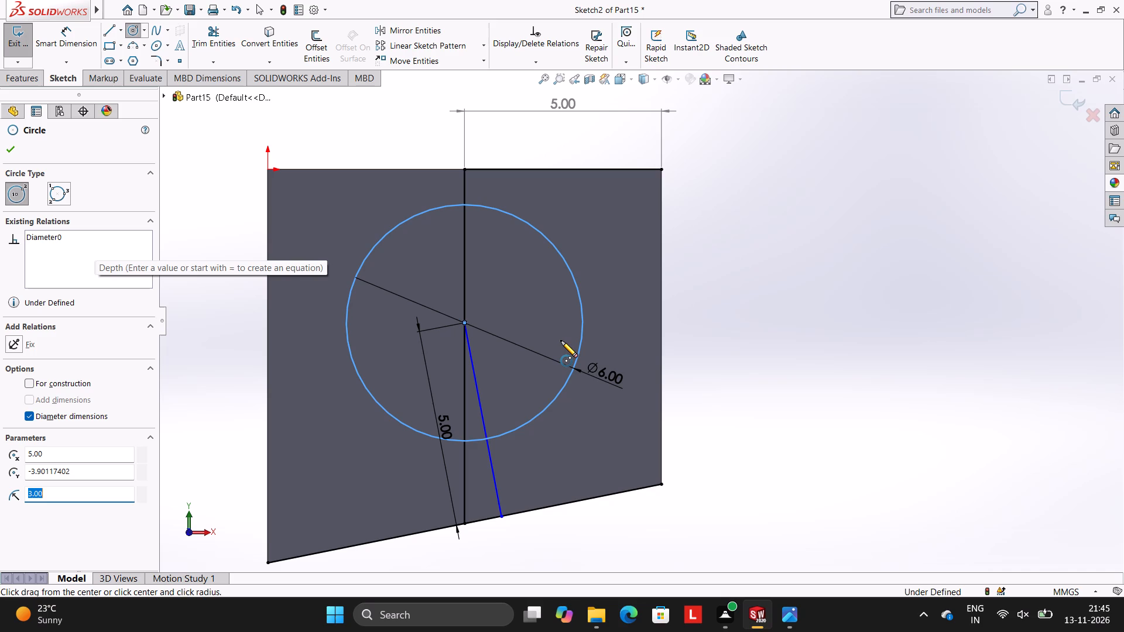
pyautogui.press('Escape')
pyautogui.press('Escape')
pyautogui.press('Escape')
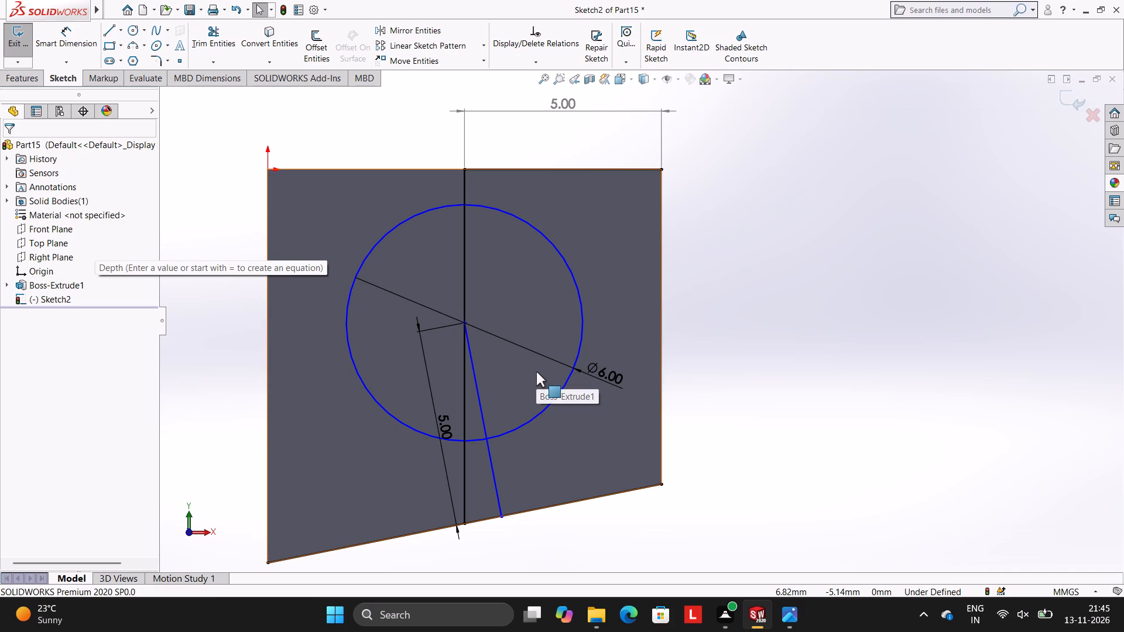
pyautogui.press('Escape')
pyautogui.press('Escape')
# Dimension the perpendicular distance from the circle's centre to the sloped edge.
pyautogui.click(83, 48)
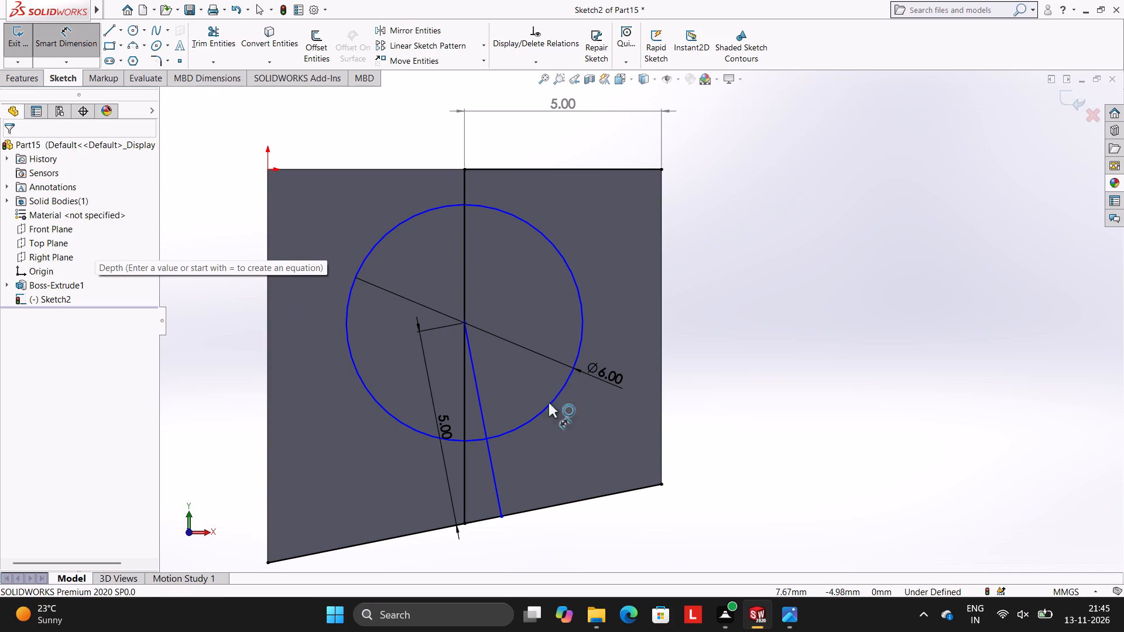
pyautogui.click(466, 323)
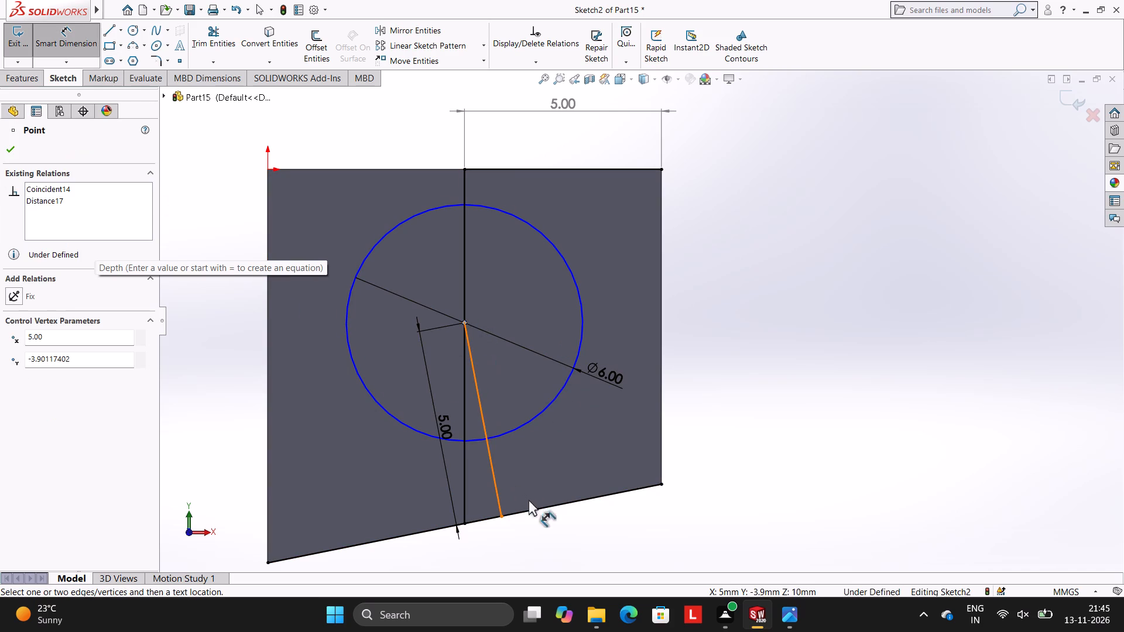
pyautogui.click(532, 508)
pyautogui.click(720, 339)
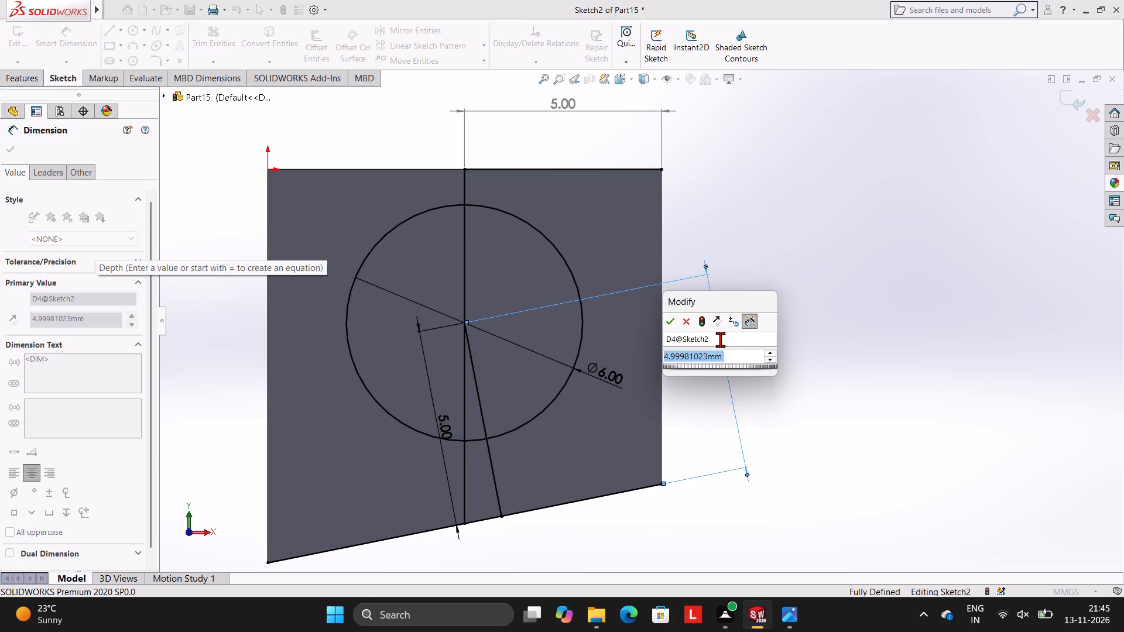
pyautogui.click(667, 322)
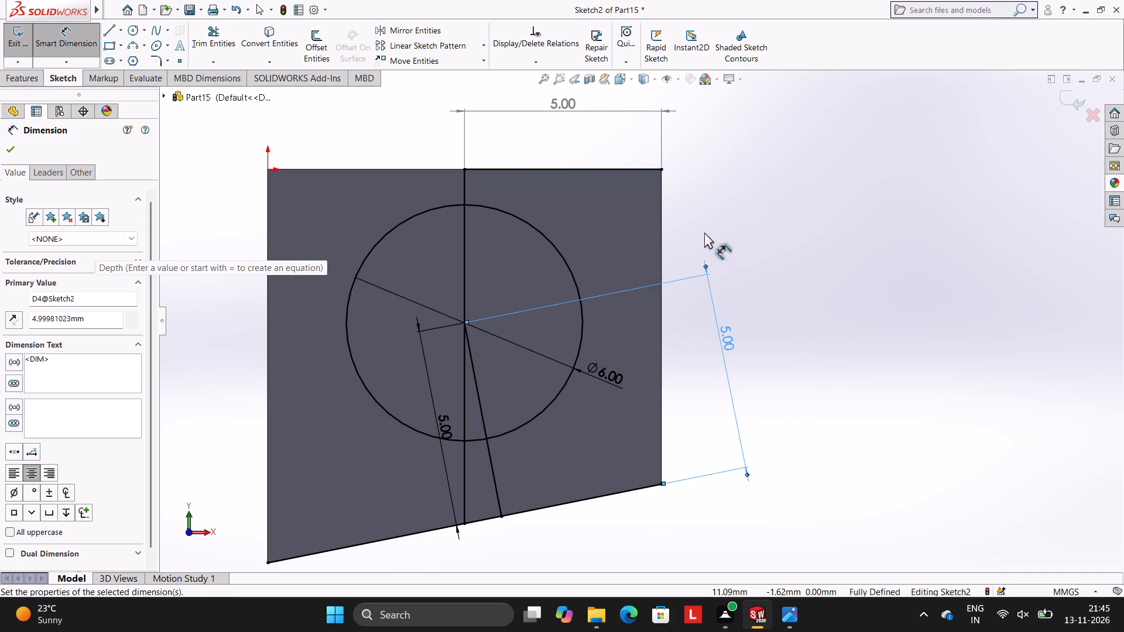
pyautogui.click(704, 232)
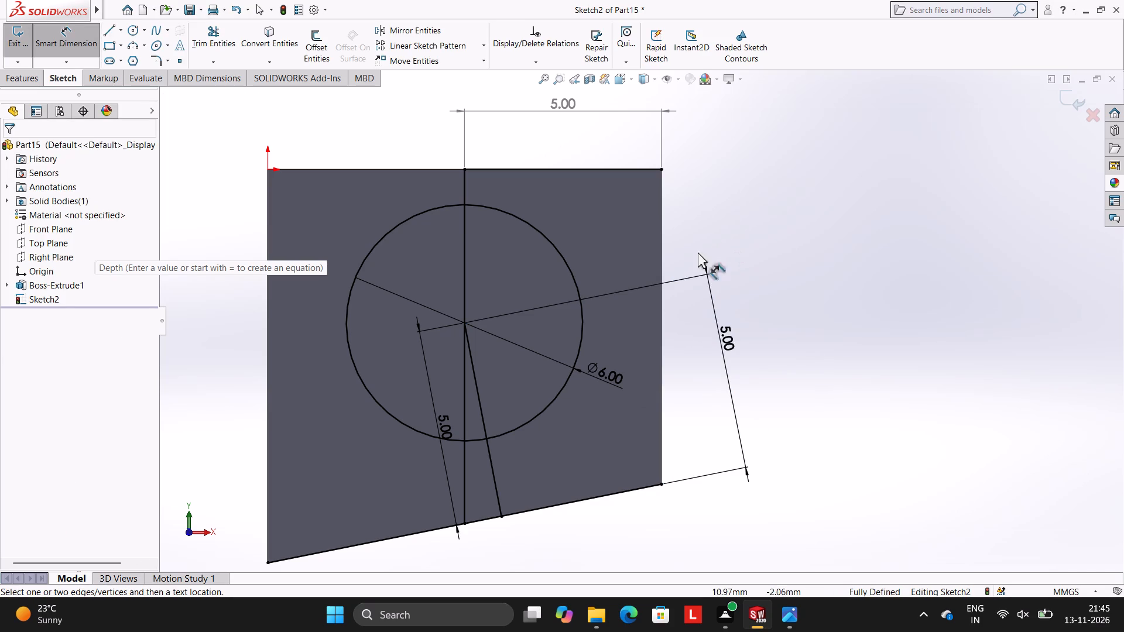
# Extrude the three regions making up the 6 mm circle to a blind depth of 9 mm, merged with the block.
pyautogui.click(35, 78)
pyautogui.click(37, 46)
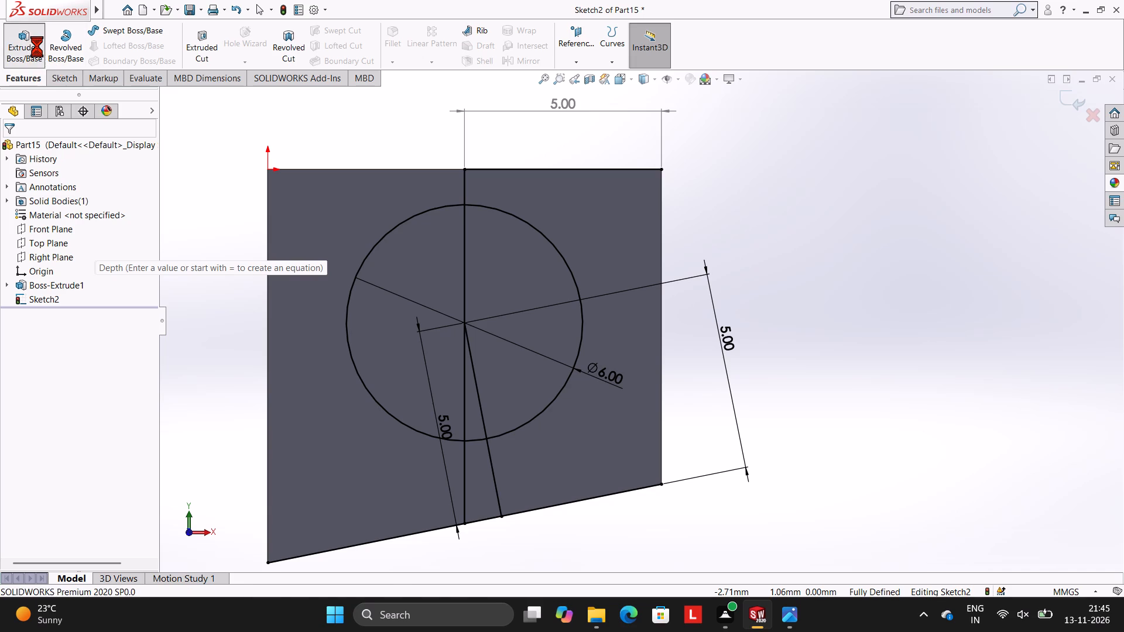
pyautogui.click(449, 246)
pyautogui.click(494, 250)
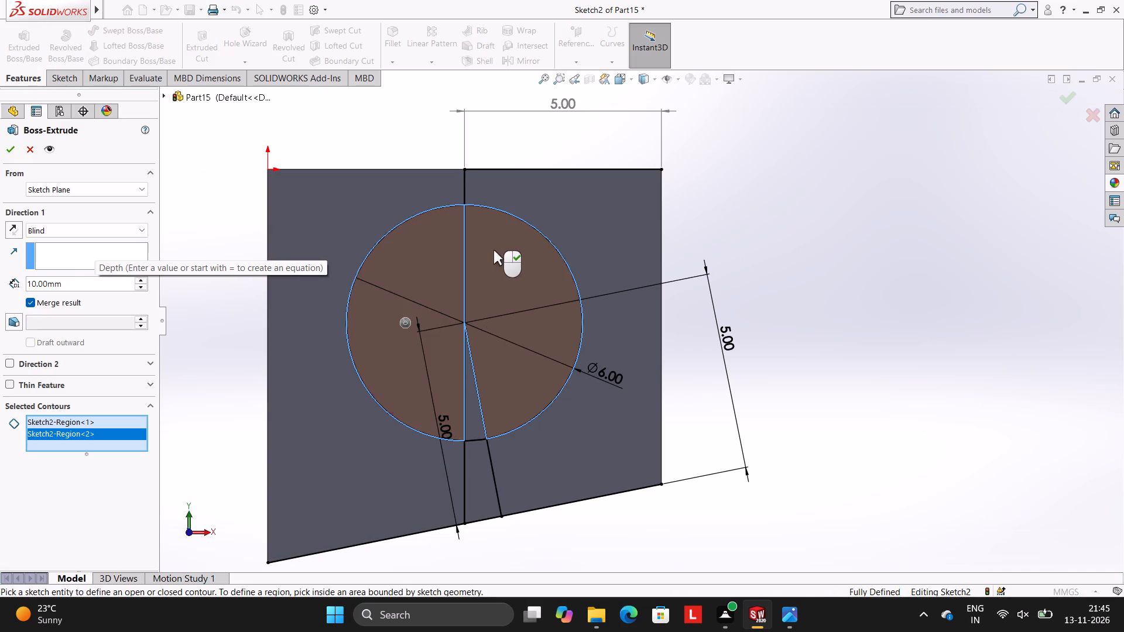
pyautogui.click(471, 399)
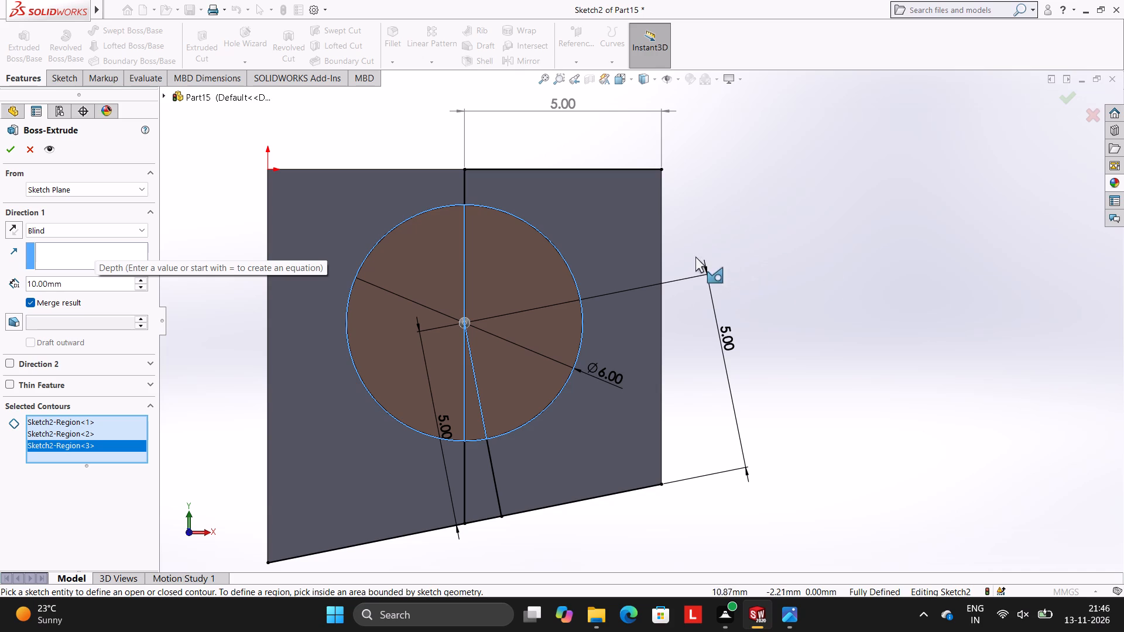
pyautogui.click(75, 285)
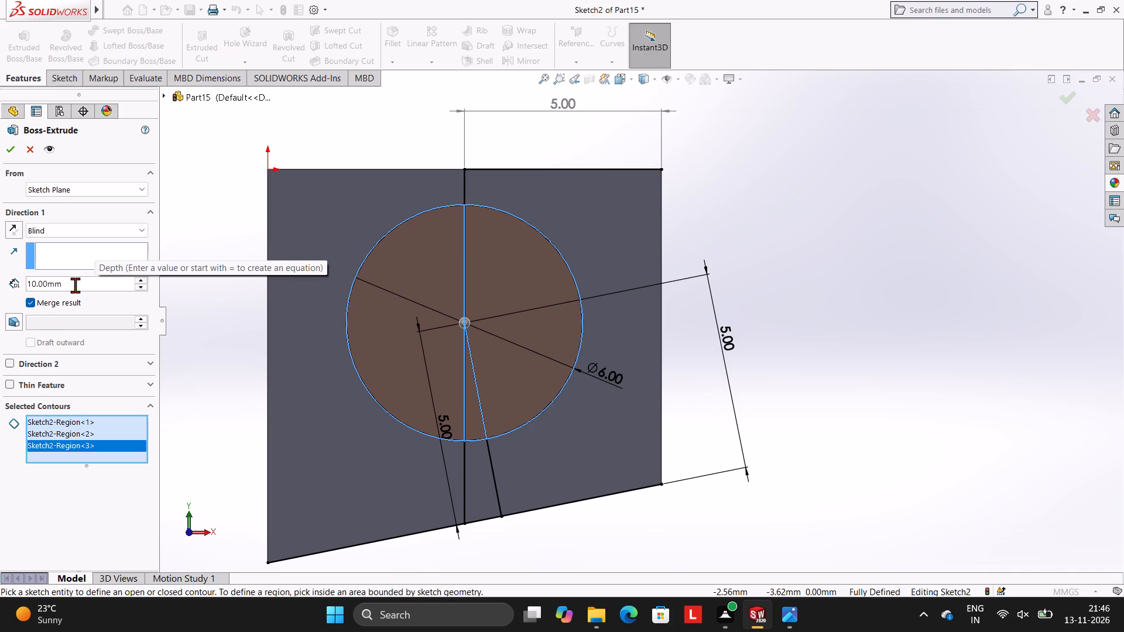
pyautogui.press('BackSpace')
pyautogui.press('BackSpace')
pyautogui.press('BackSpace')
pyautogui.press('BackSpace')
pyautogui.press('BackSpace')
pyautogui.press('BackSpace')
pyautogui.press('BackSpace')
pyautogui.press('BackSpace')
pyautogui.press('BackSpace')
pyautogui.press('BackSpace')
pyautogui.press('BackSpace')
pyautogui.press('BackSpace')
pyautogui.press('BackSpace')
pyautogui.press('BackSpace')
pyautogui.press('BackSpace')
pyautogui.press('BackSpace')
pyautogui.press('BackSpace')
pyautogui.press('BackSpace')
pyautogui.press('BackSpace')
pyautogui.press('BackSpace')
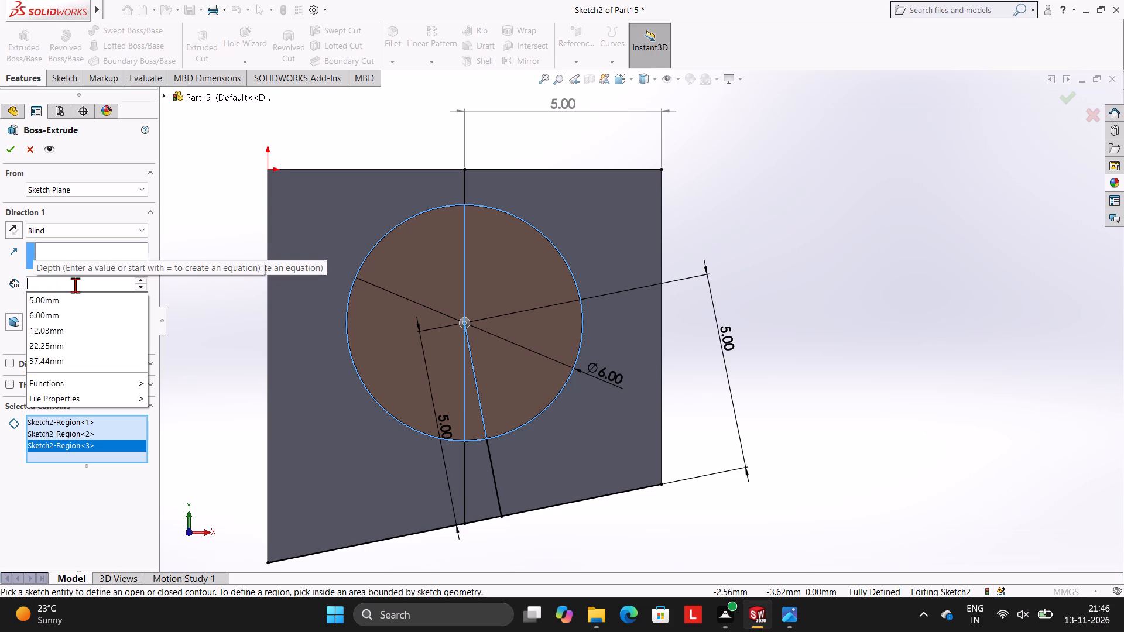
pyautogui.press('9')
pyautogui.press('Return')
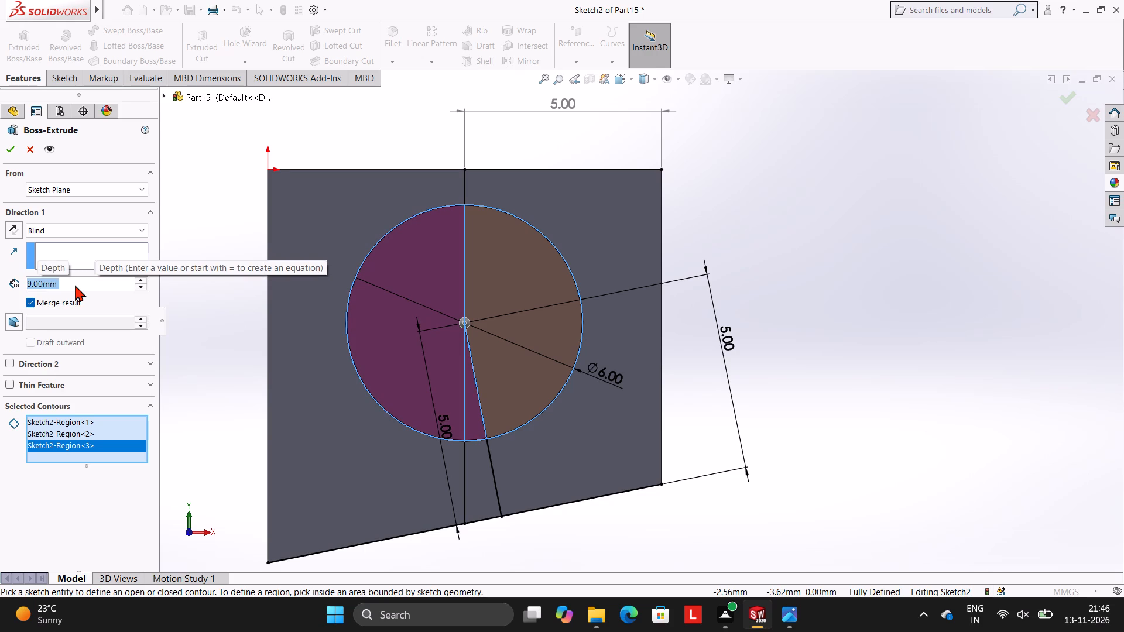
pyautogui.click(13, 143)
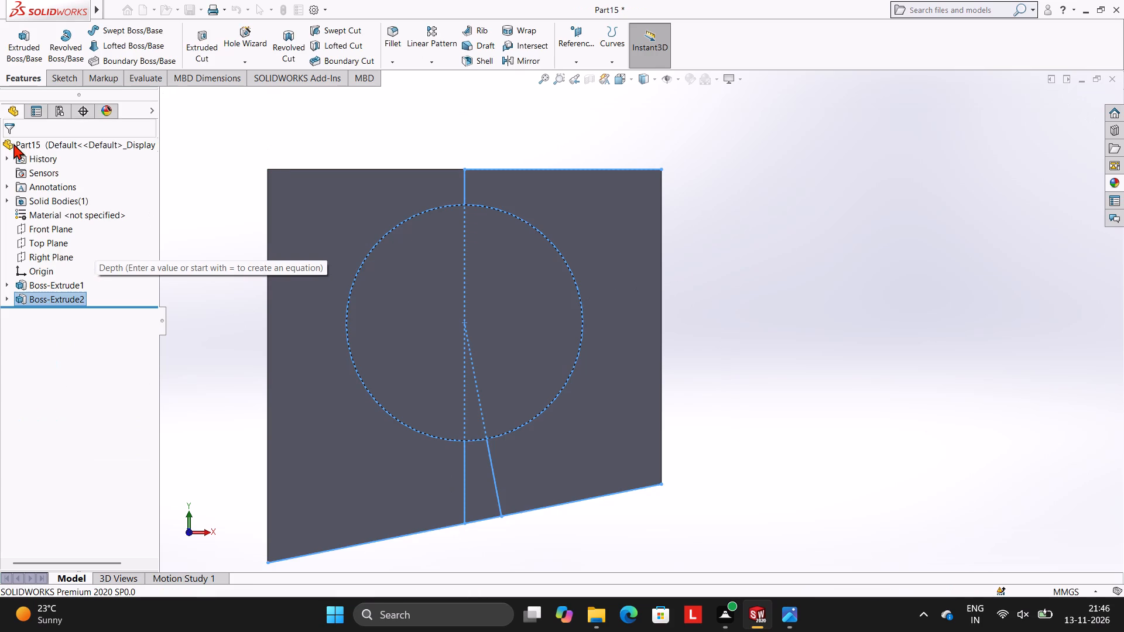
# Examine the block and its cylindrical boss from several angles.
pyautogui.click(214, 150)
pyautogui.scroll(2, 229, 145)
pyautogui.moveTo(300, 157); pyautogui.dragTo(392, 173, button='middle')
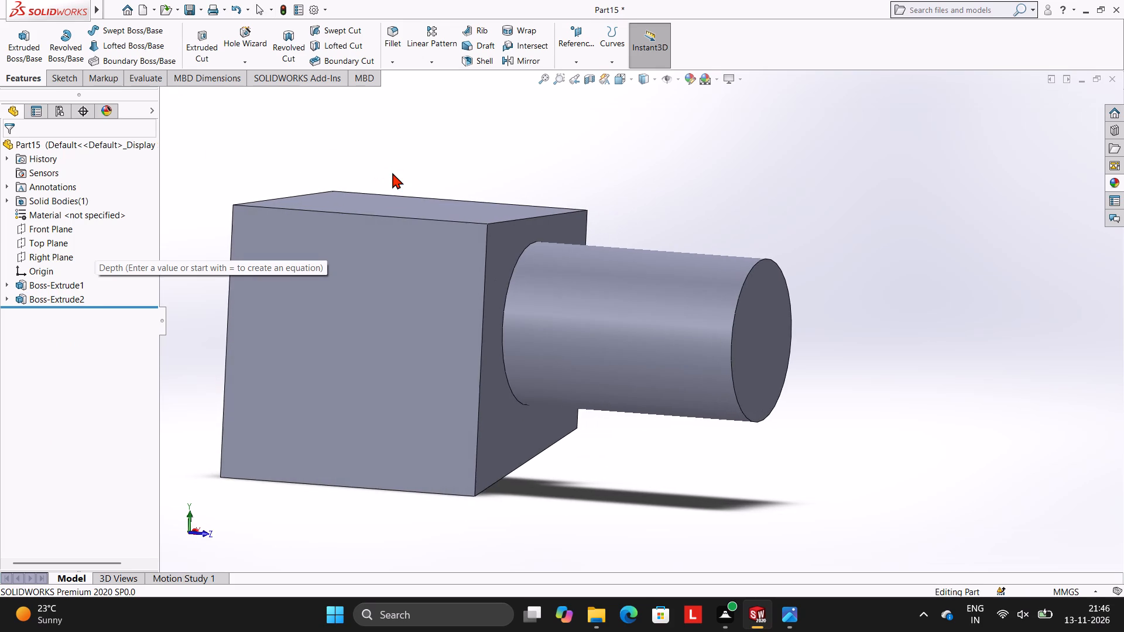
pyautogui.press('Escape')
pyautogui.press('Escape')
pyautogui.moveTo(745, 206); pyautogui.dragTo(704, 211, button='middle')
pyautogui.scroll(1, 704, 211)
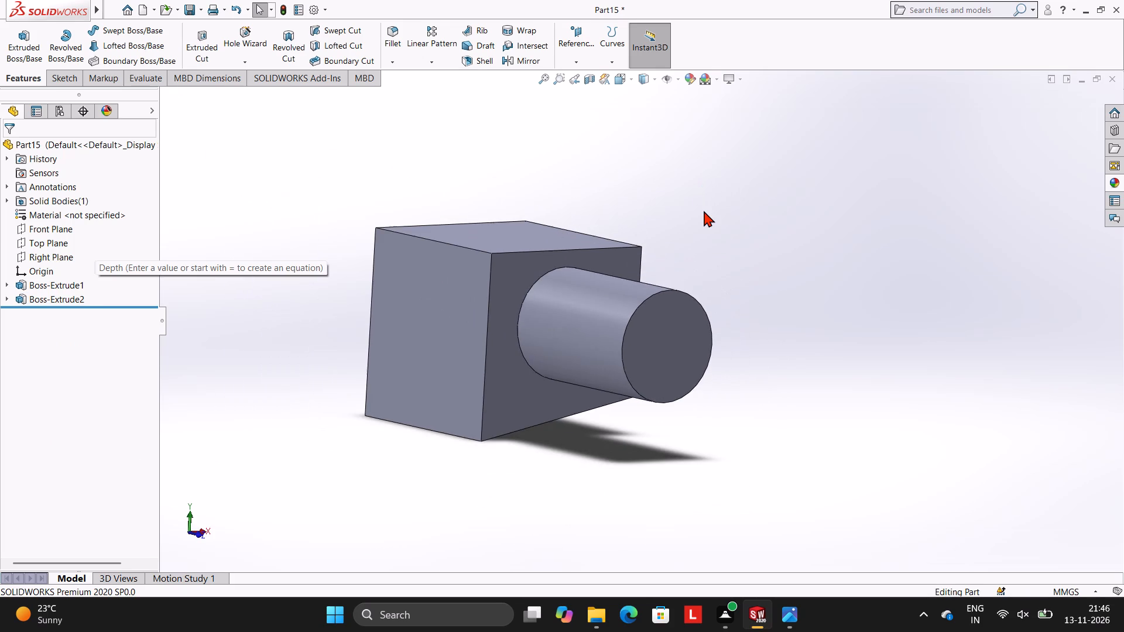
pyautogui.scroll(1, 704, 211)
pyautogui.scroll(-2, 671, 212)
pyautogui.moveTo(762, 238); pyautogui.dragTo(668, 229, button='middle')
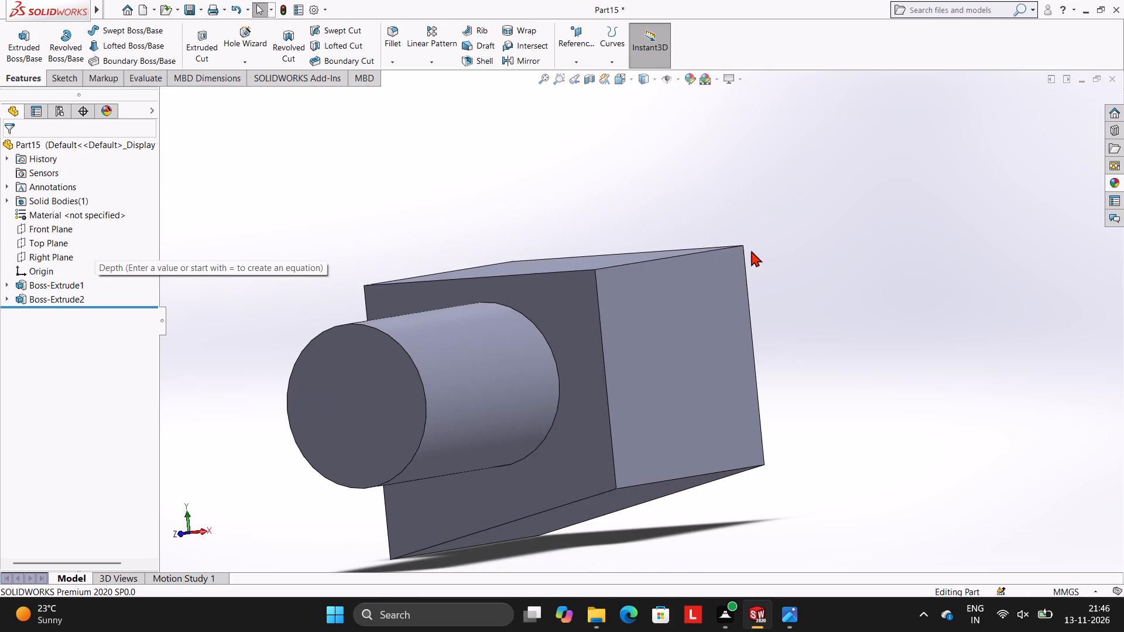
pyautogui.moveTo(756, 252); pyautogui.dragTo(740, 255, button='middle')
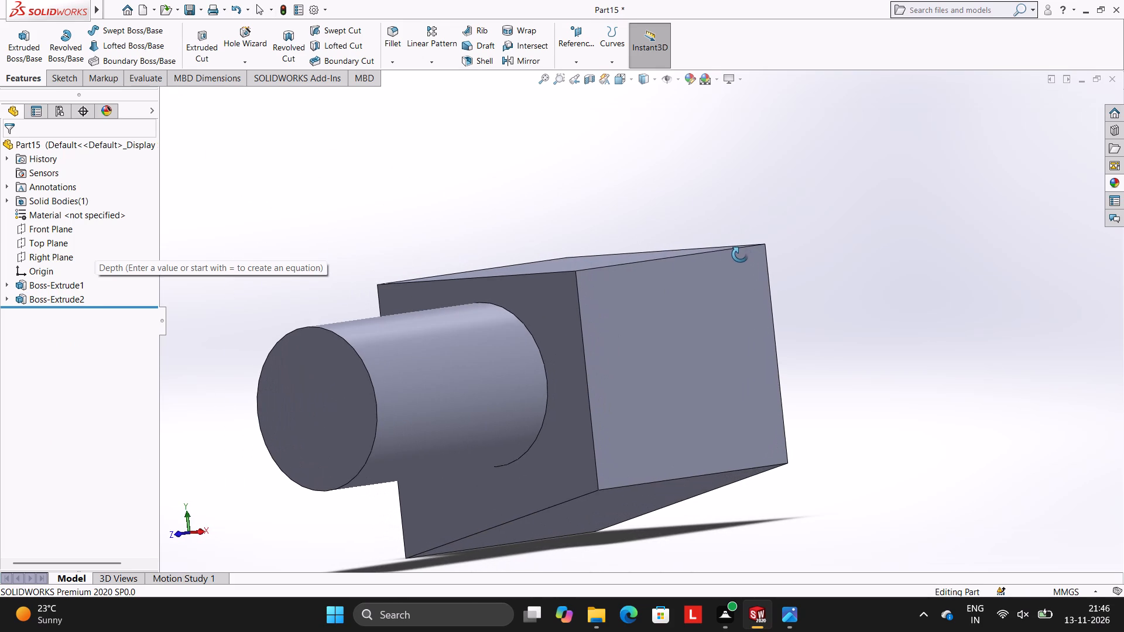
pyautogui.moveTo(740, 255); pyautogui.dragTo(803, 256, button='middle')
pyautogui.moveTo(710, 270); pyautogui.dragTo(725, 242, button='middle')
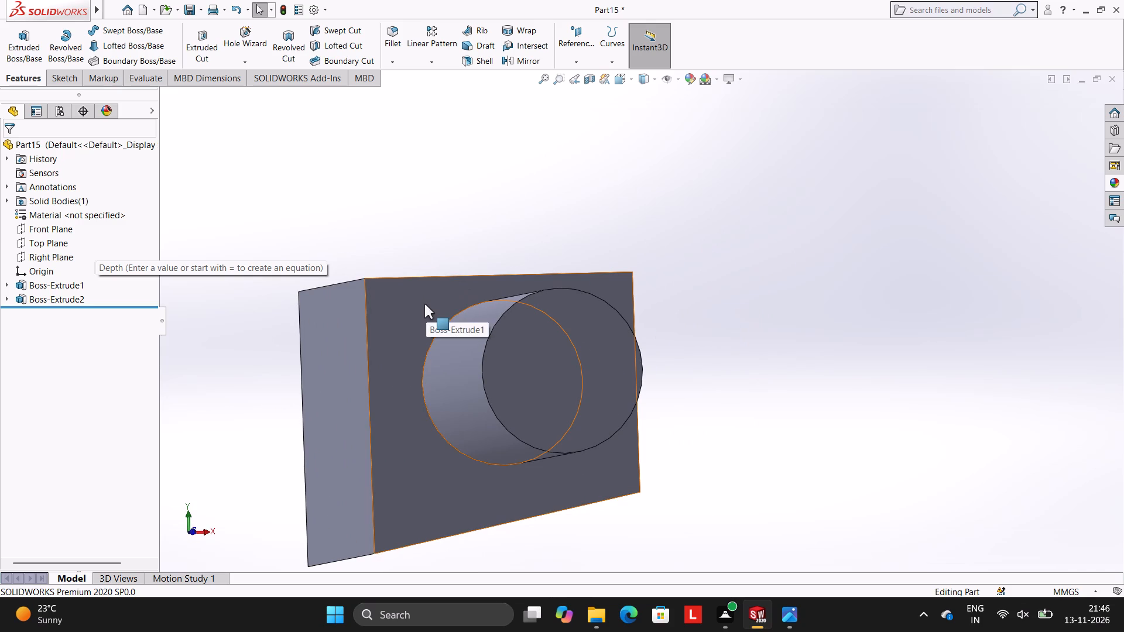
# Start a new sketch on the block's front face around the boss, viewed square-on.
pyautogui.click(385, 324)
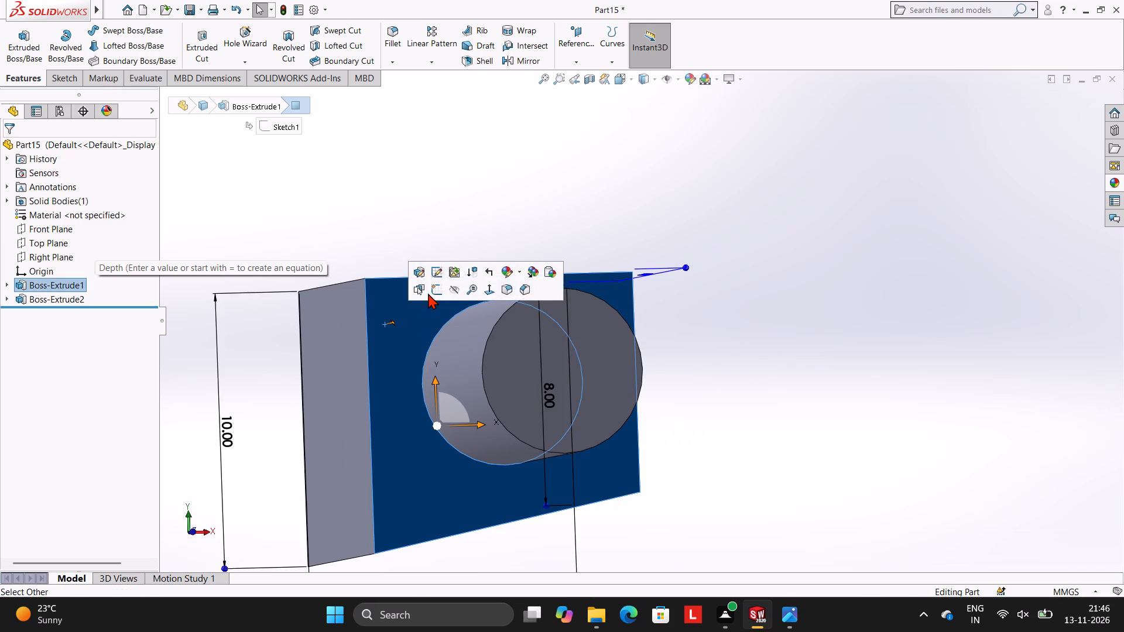
pyautogui.click(429, 287)
pyautogui.hotkey('ctrl', '8')
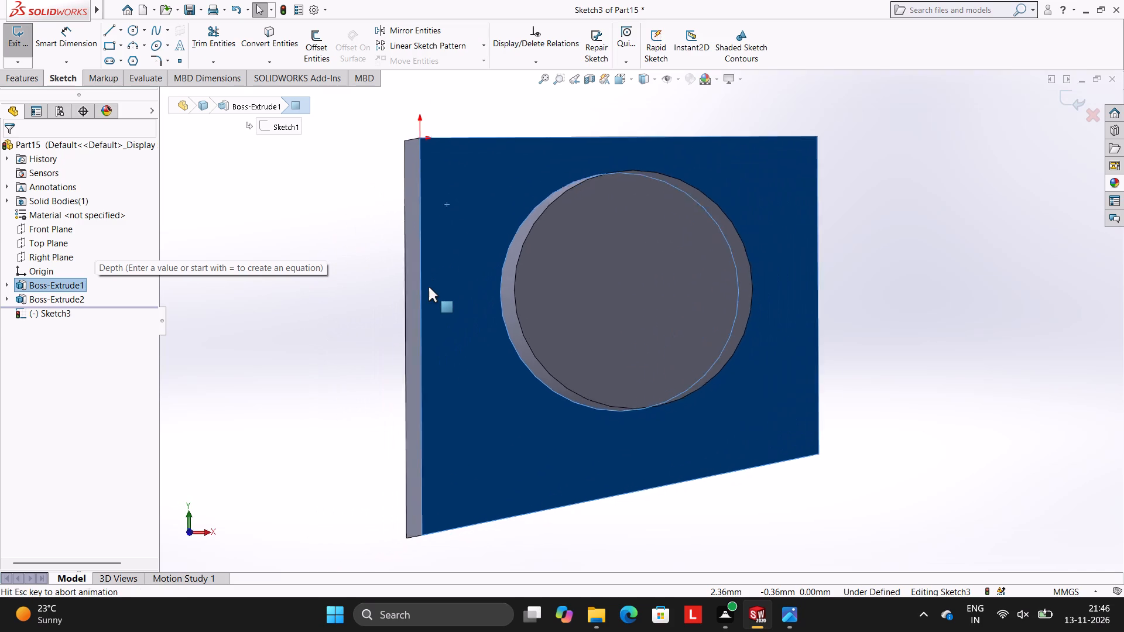
pyautogui.scroll(3, 615, 330)
pyautogui.scroll(-3, 615, 327)
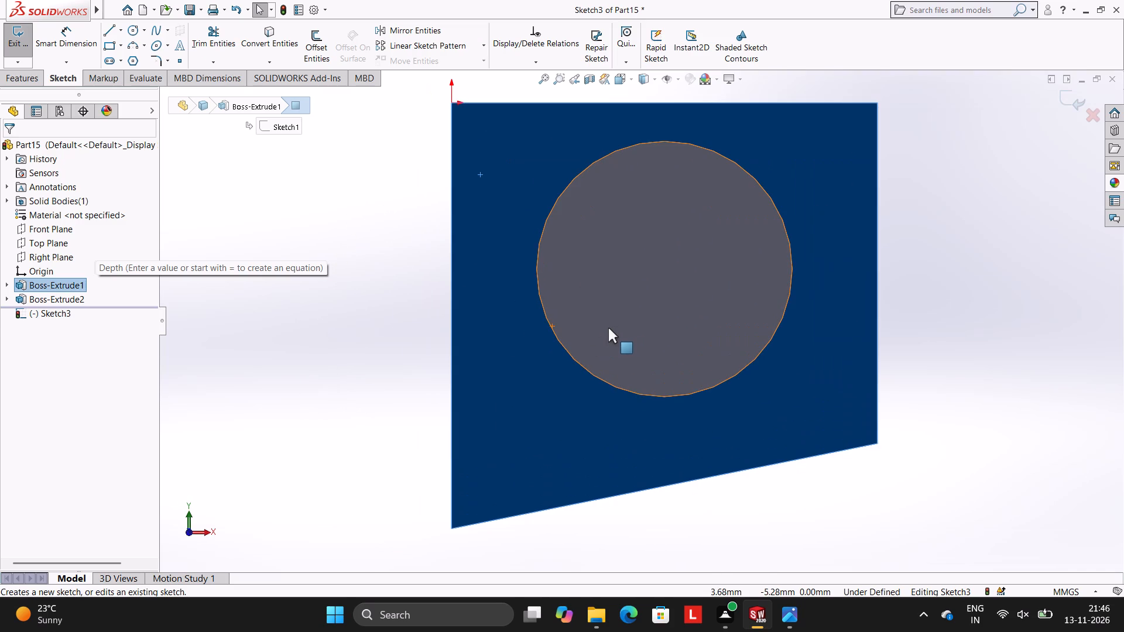
pyautogui.scroll(2, 611, 314)
pyautogui.scroll(-2, 611, 314)
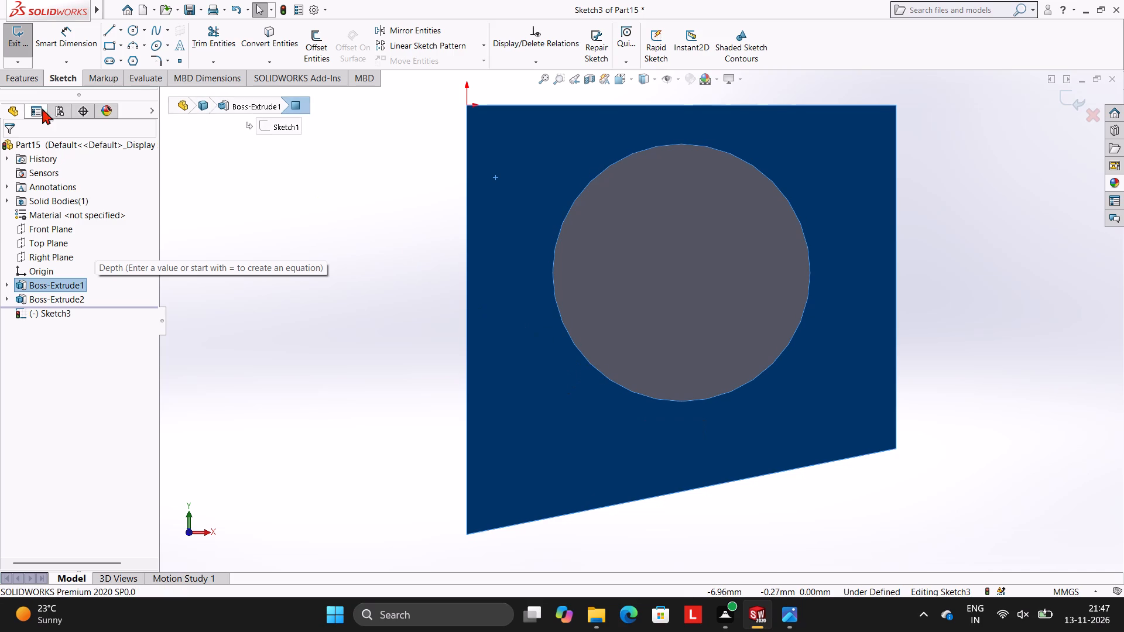
# Draw a 1 mm horizontal line from the origin along the block's top edge.
pyautogui.click(106, 35)
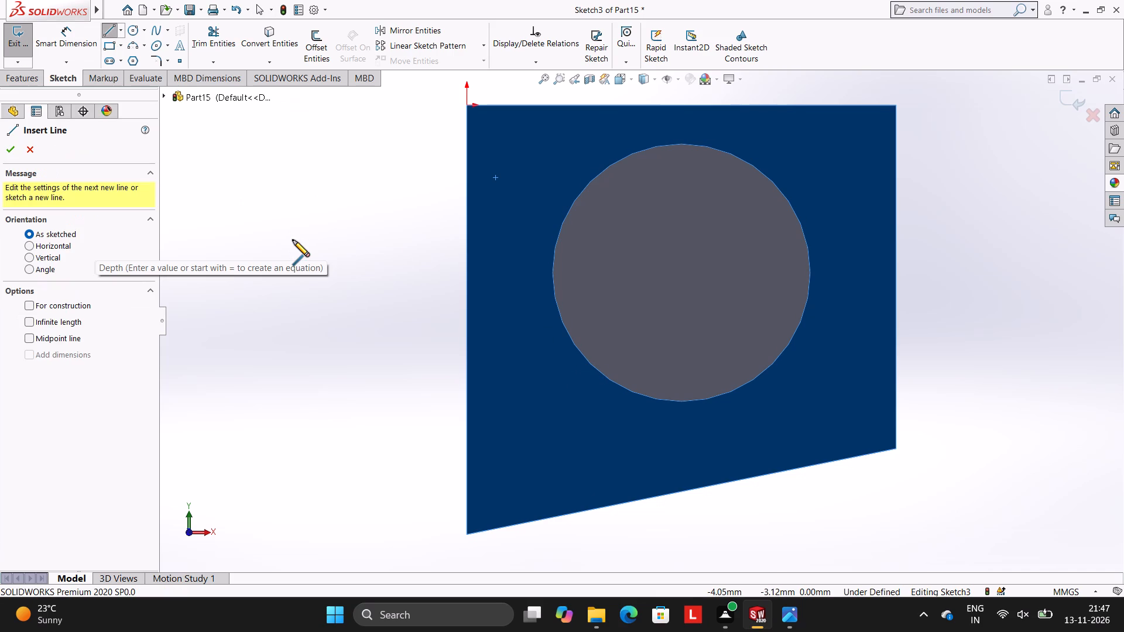
pyautogui.scroll(2, 656, 229)
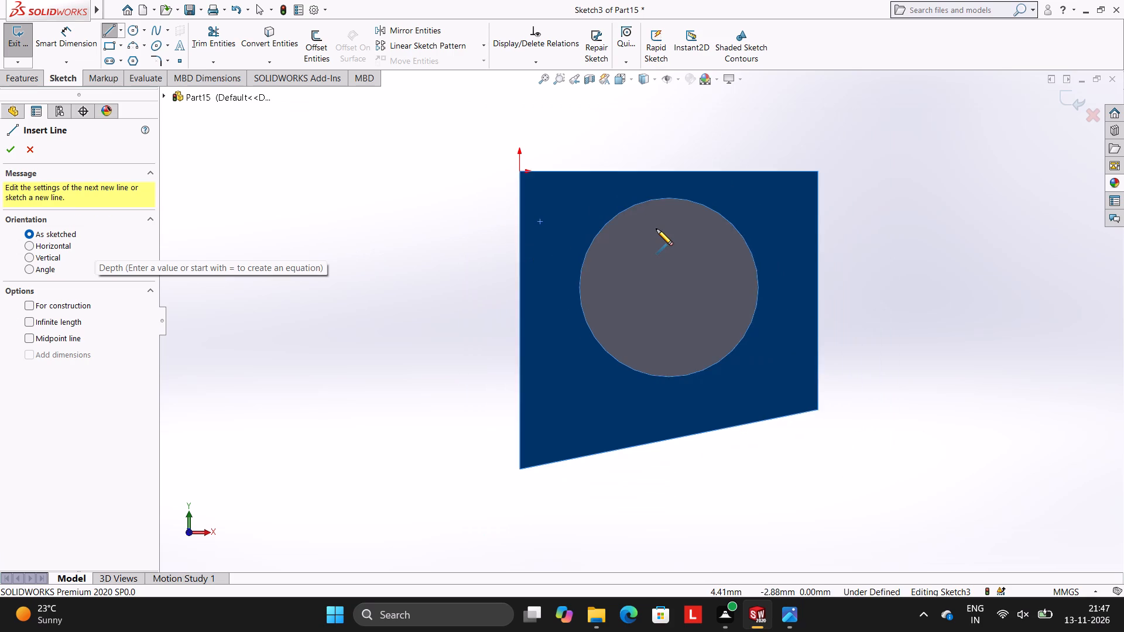
pyautogui.scroll(-2, 656, 229)
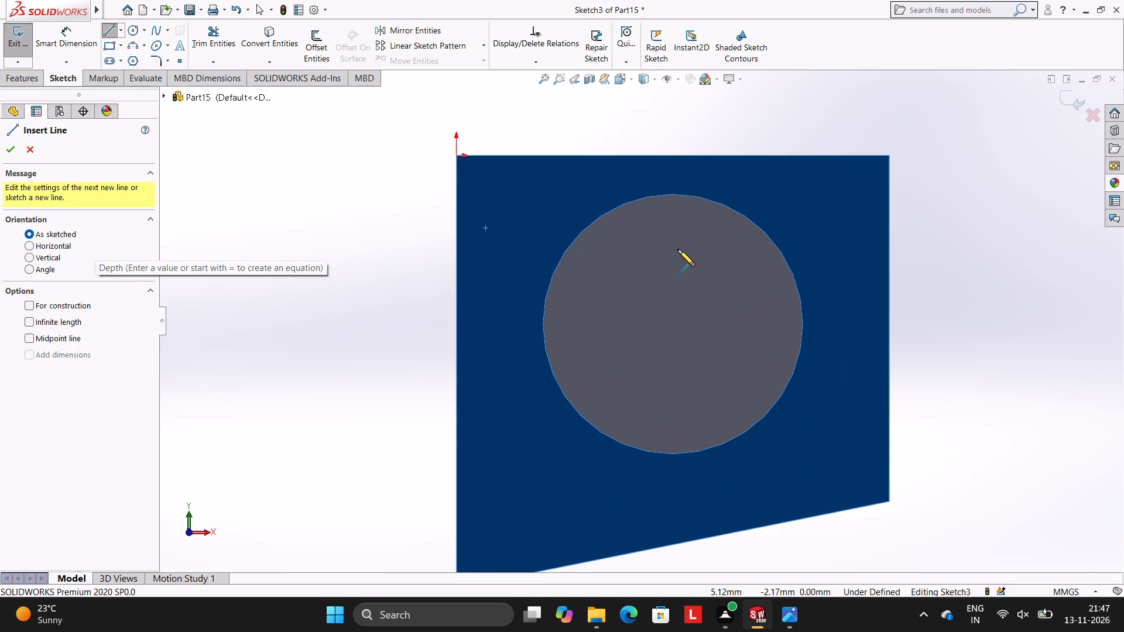
pyautogui.scroll(2, 581, 296)
pyautogui.scroll(-2, 581, 296)
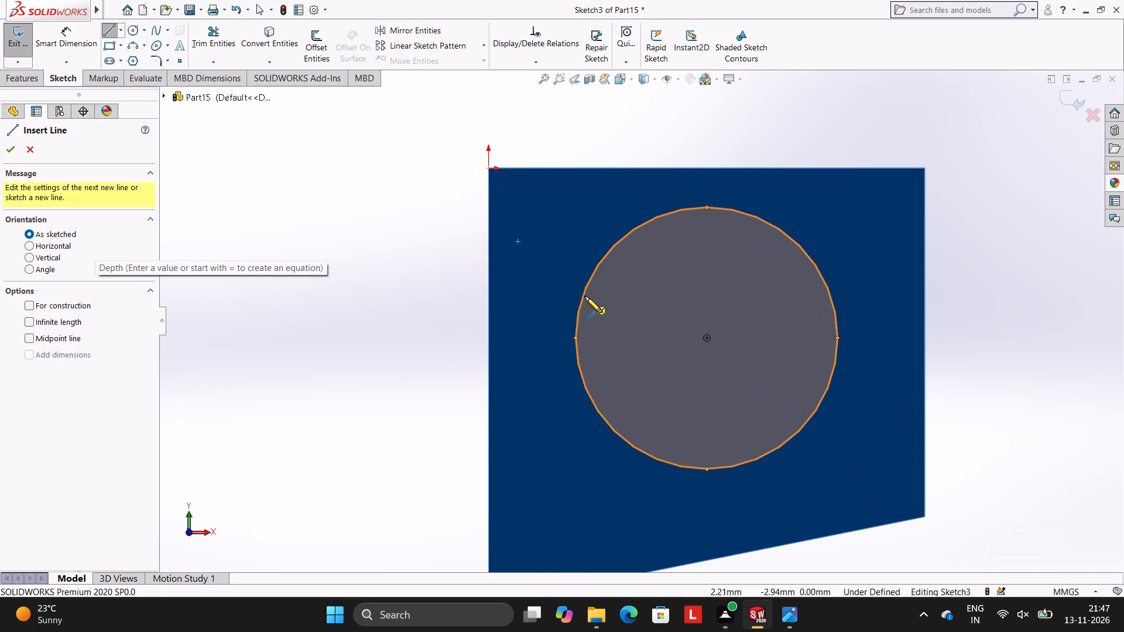
pyautogui.scroll(2, 711, 380)
pyautogui.scroll(-1, 715, 376)
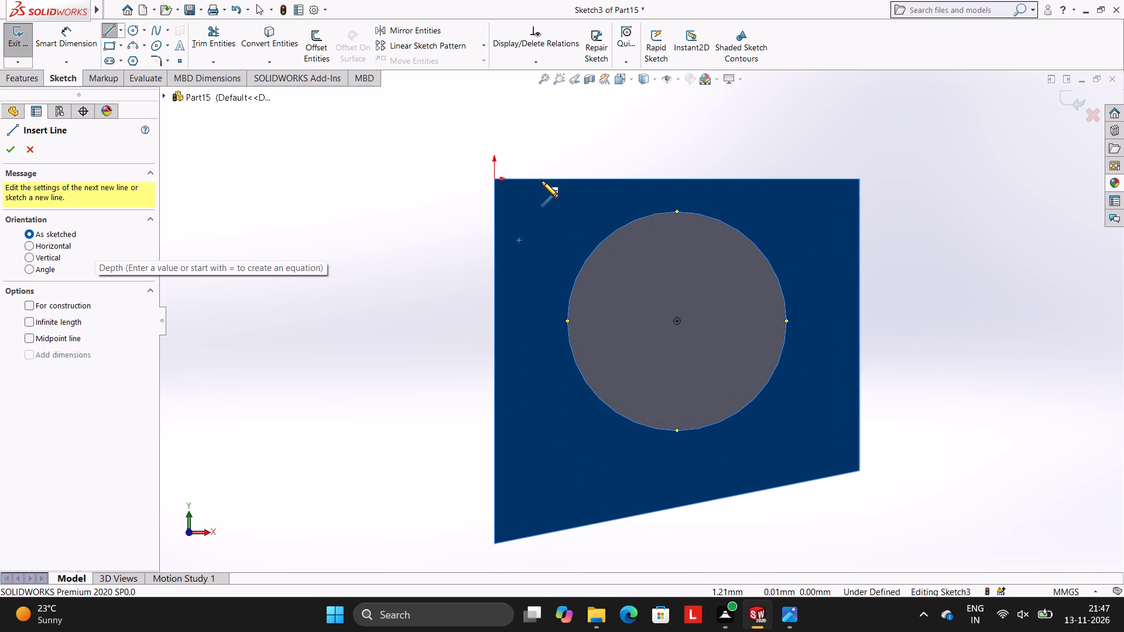
pyautogui.click(495, 180)
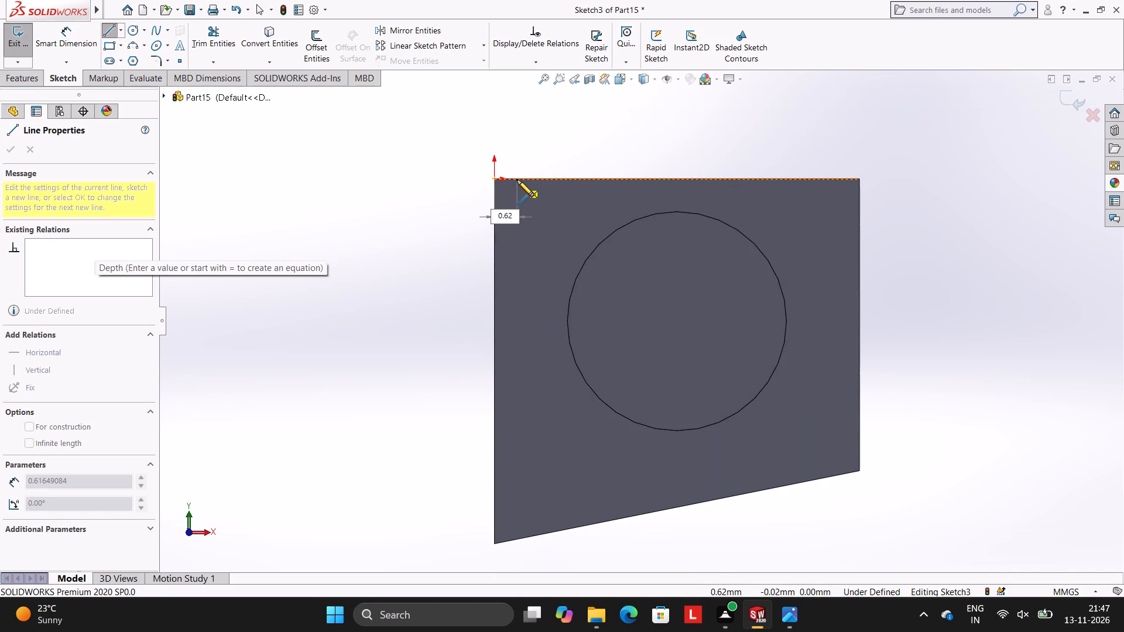
pyautogui.press('1')
pyautogui.press('Return')
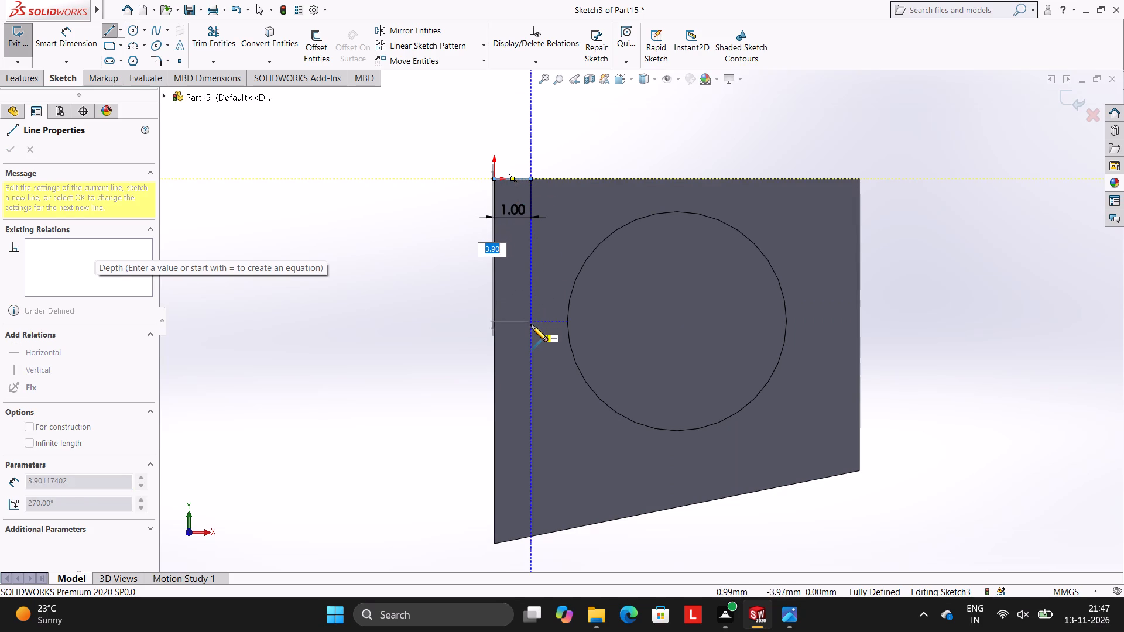
pyautogui.press('Escape')
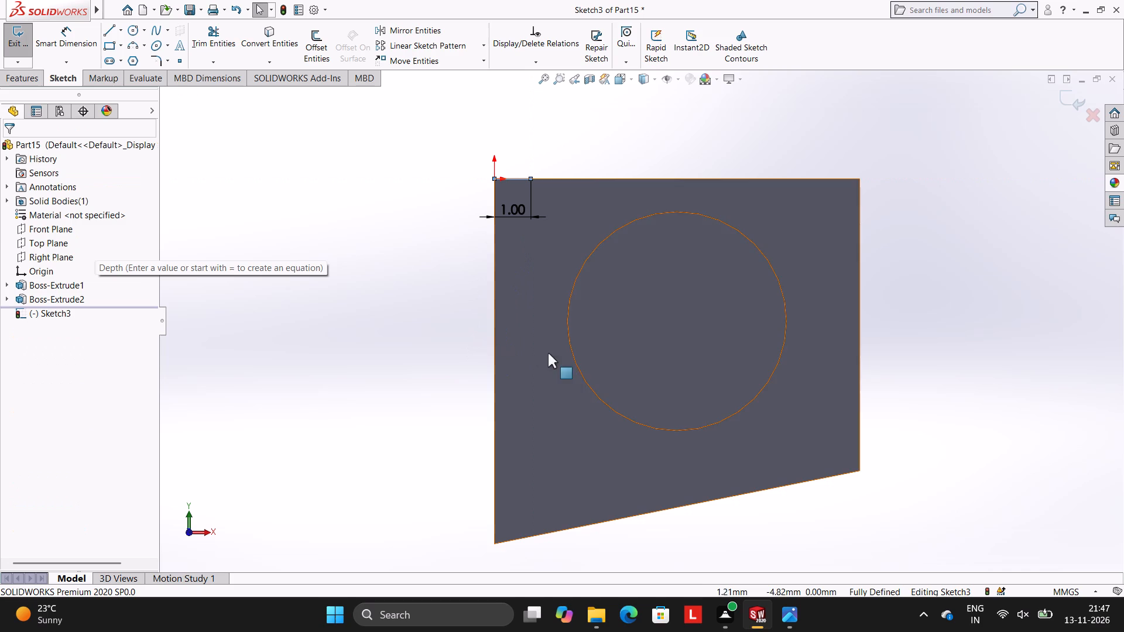
# Draw a horizontal line about 6 mm long from the boss's centre to just beyond the block's vertical edge at the origin side.
pyautogui.click(112, 33)
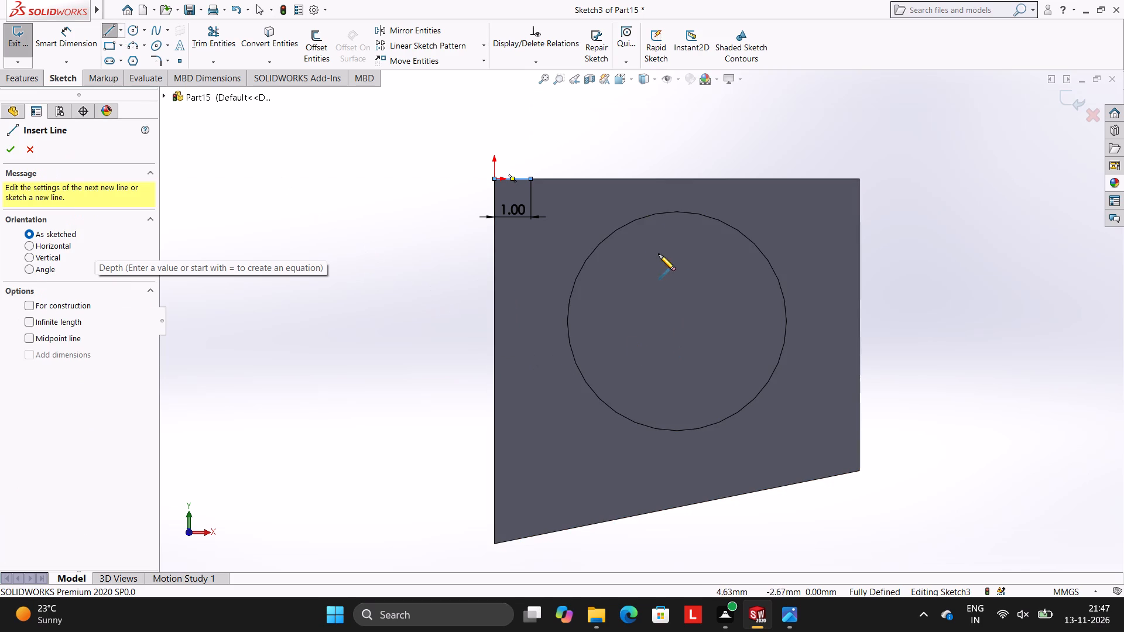
pyautogui.click(676, 320)
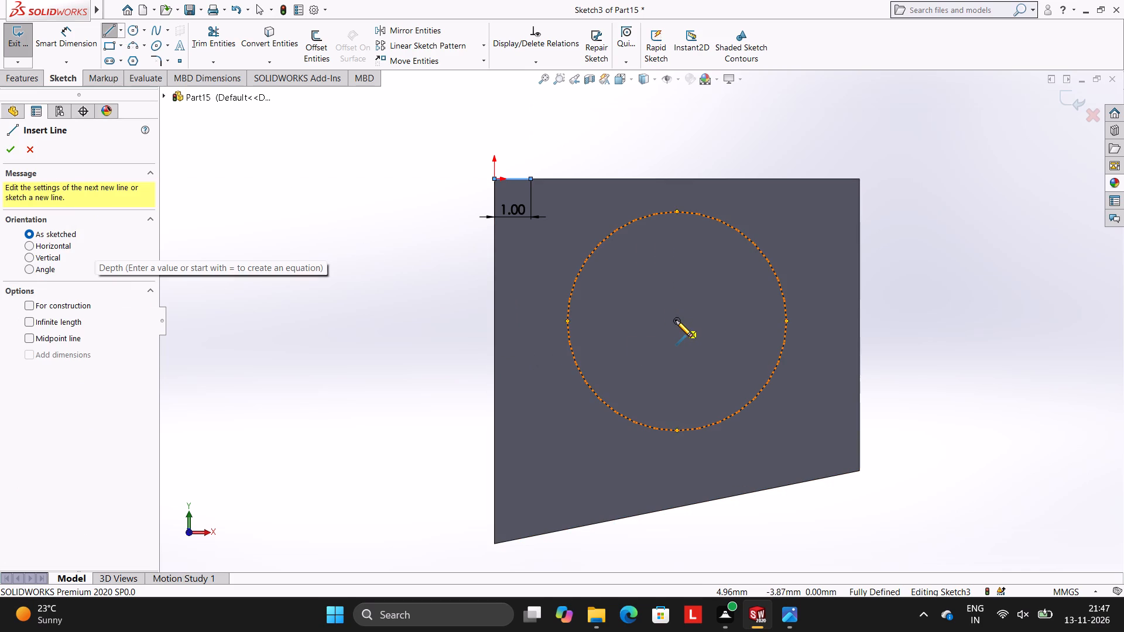
pyautogui.click(461, 320)
pyautogui.press('Escape')
pyautogui.press('Escape')
pyautogui.press('Escape')
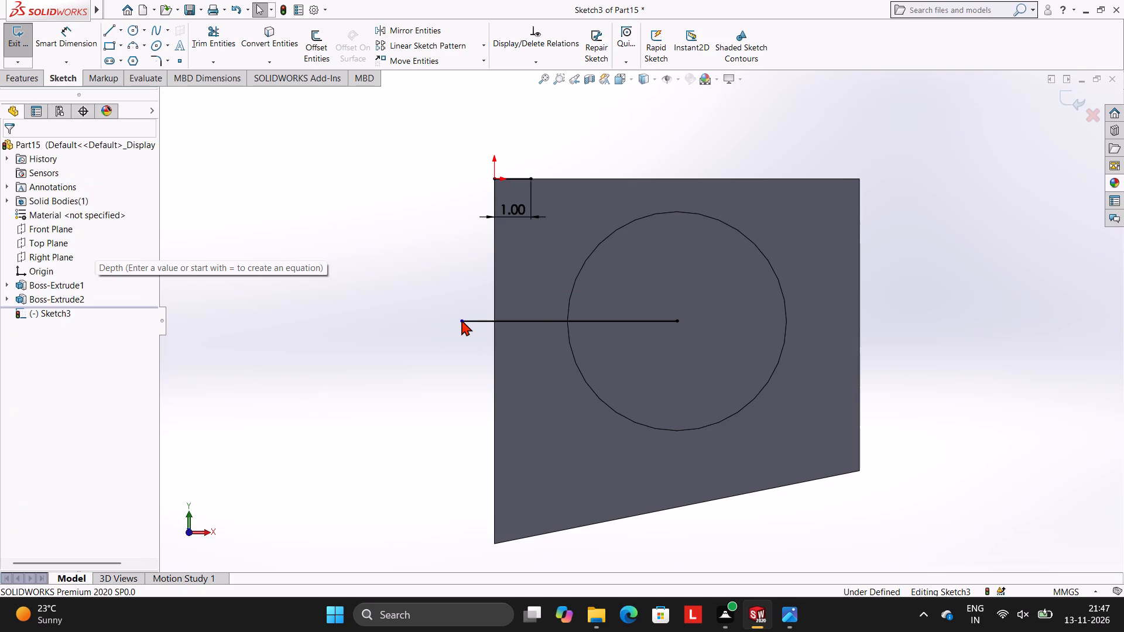
# Draw a 3 mm vertical line from the origin down along the block's side edge.
pyautogui.click(109, 28)
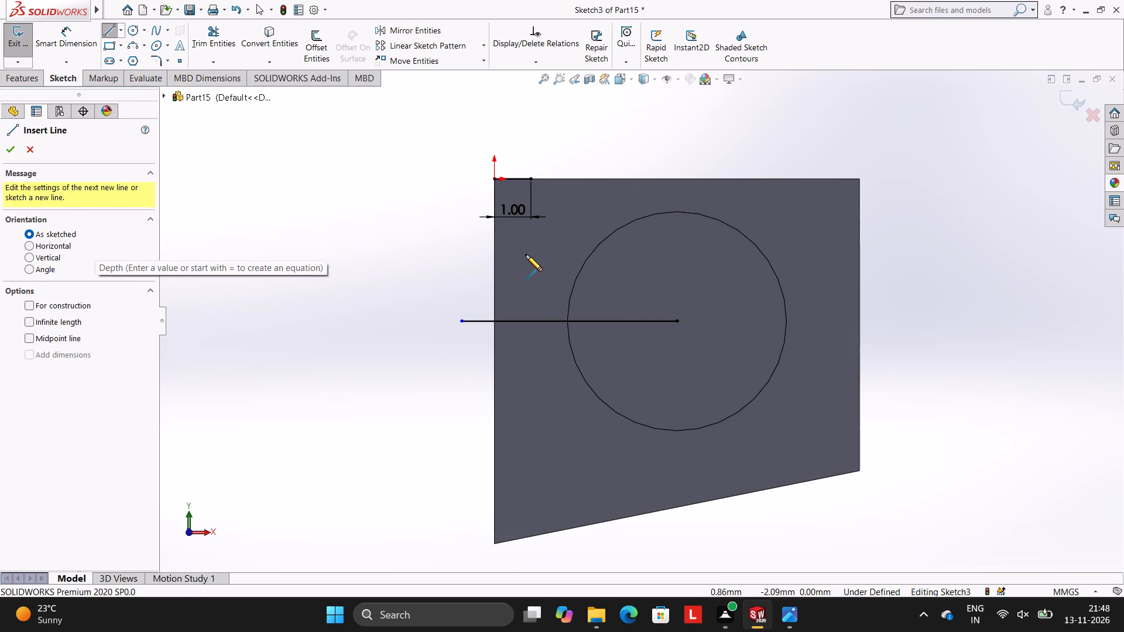
pyautogui.click(494, 179)
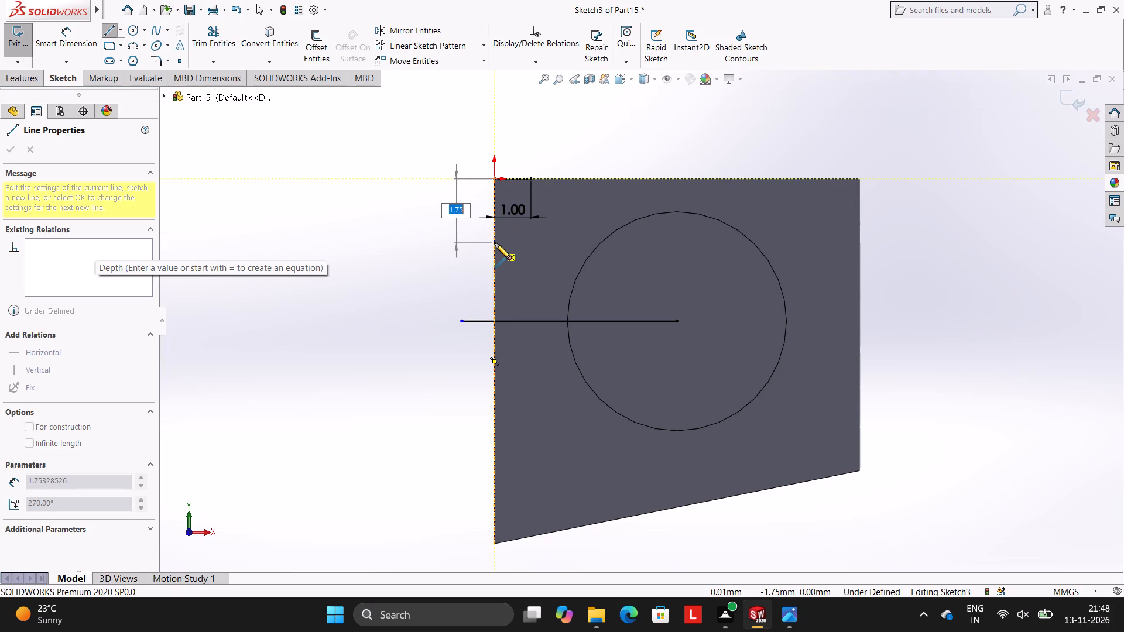
pyautogui.press('3')
pyautogui.press('Return')
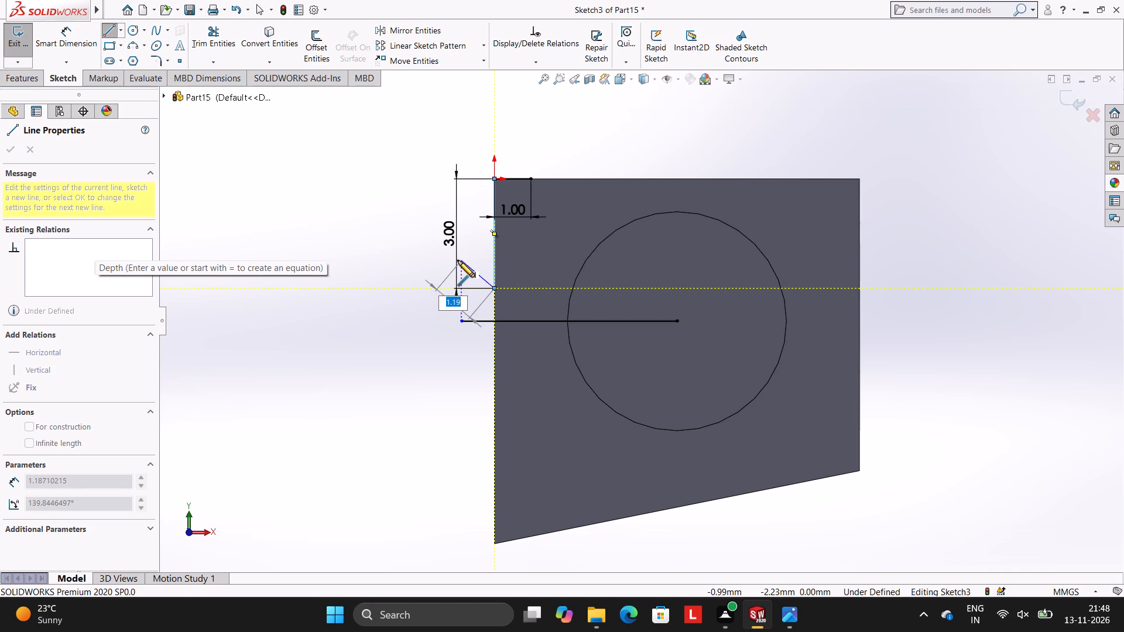
pyautogui.press('Escape')
pyautogui.press('Escape')
# Draw a vertical line about 5 mm long from the free end of the 1 mm line down past the horizontal centre line.
pyautogui.click(104, 26)
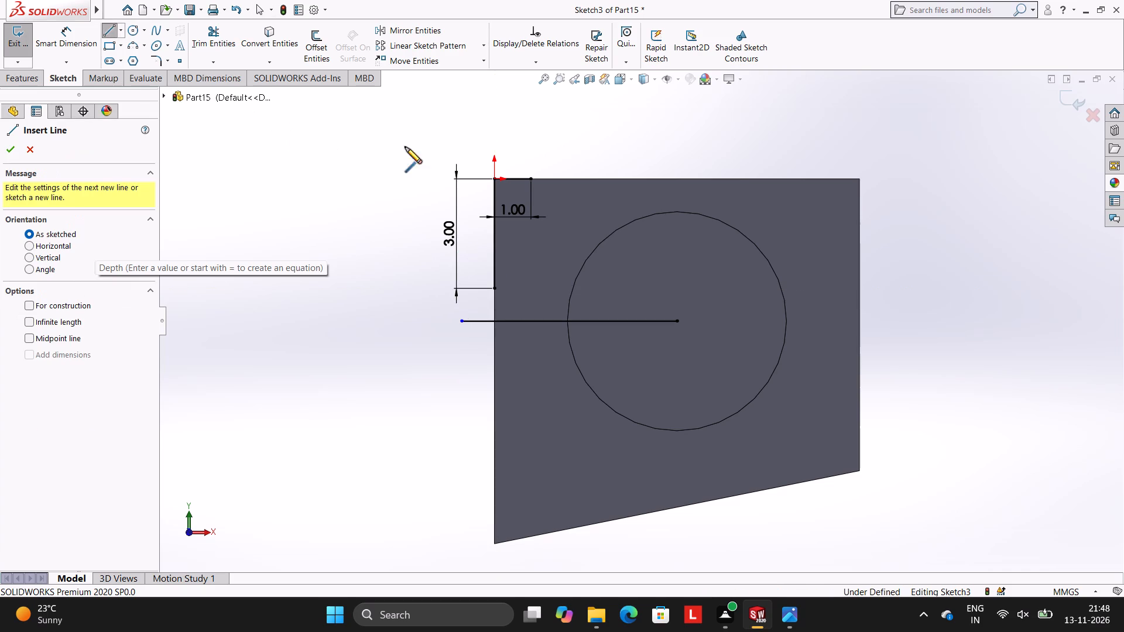
pyautogui.click(531, 178)
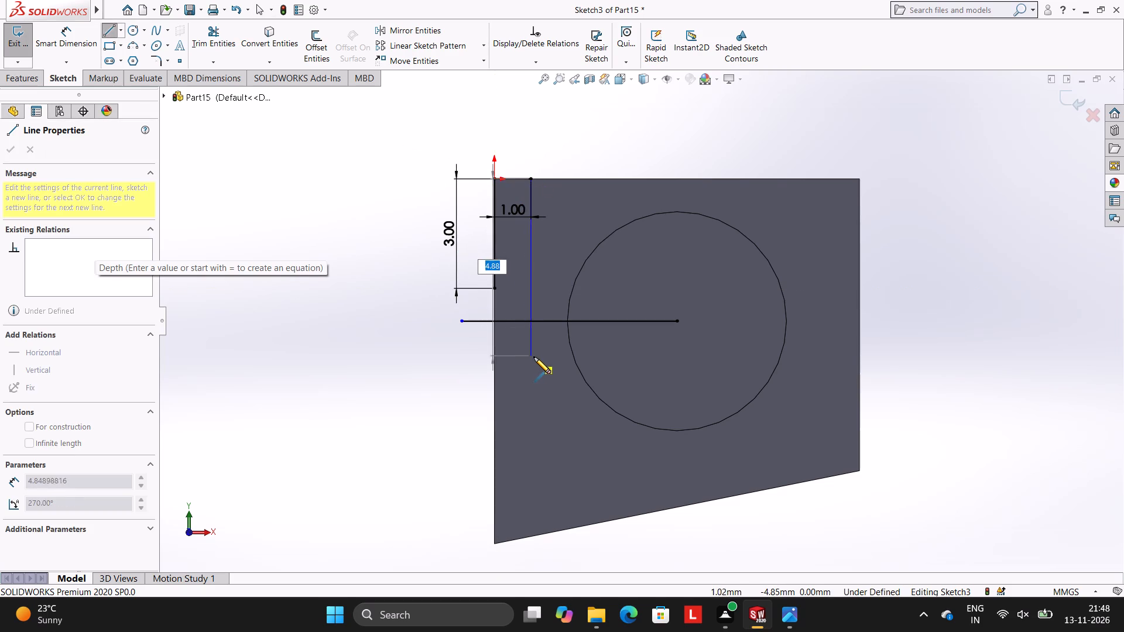
pyautogui.click(532, 372)
pyautogui.press('Escape')
pyautogui.press('Escape')
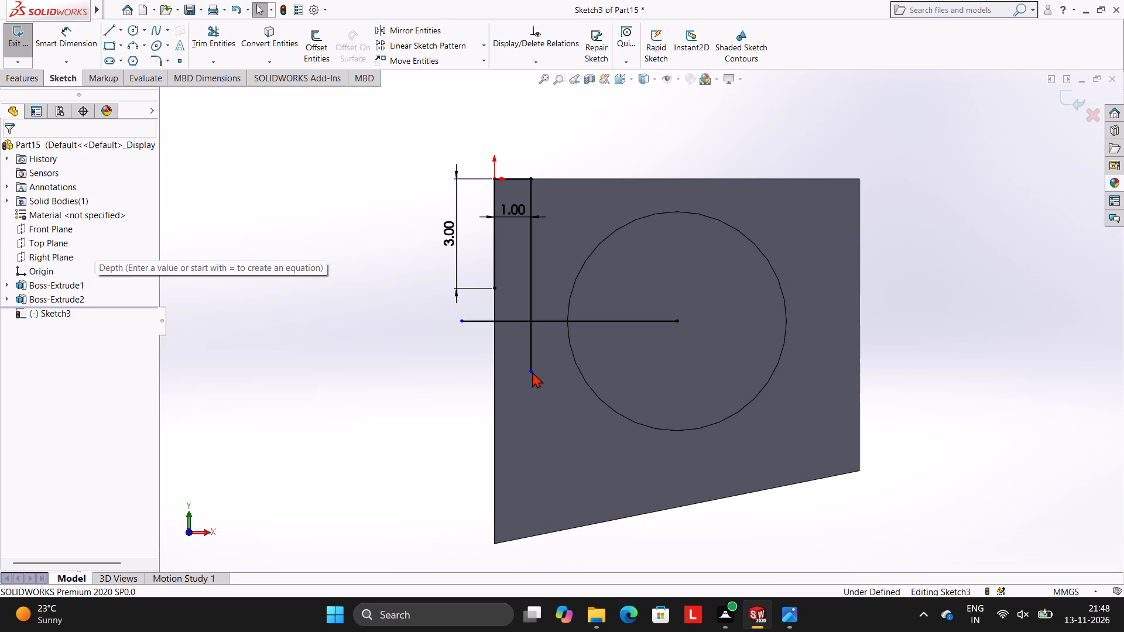
# Trim away the part of the inner vertical line that extends below the horizontal centre line.
pyautogui.click(111, 29)
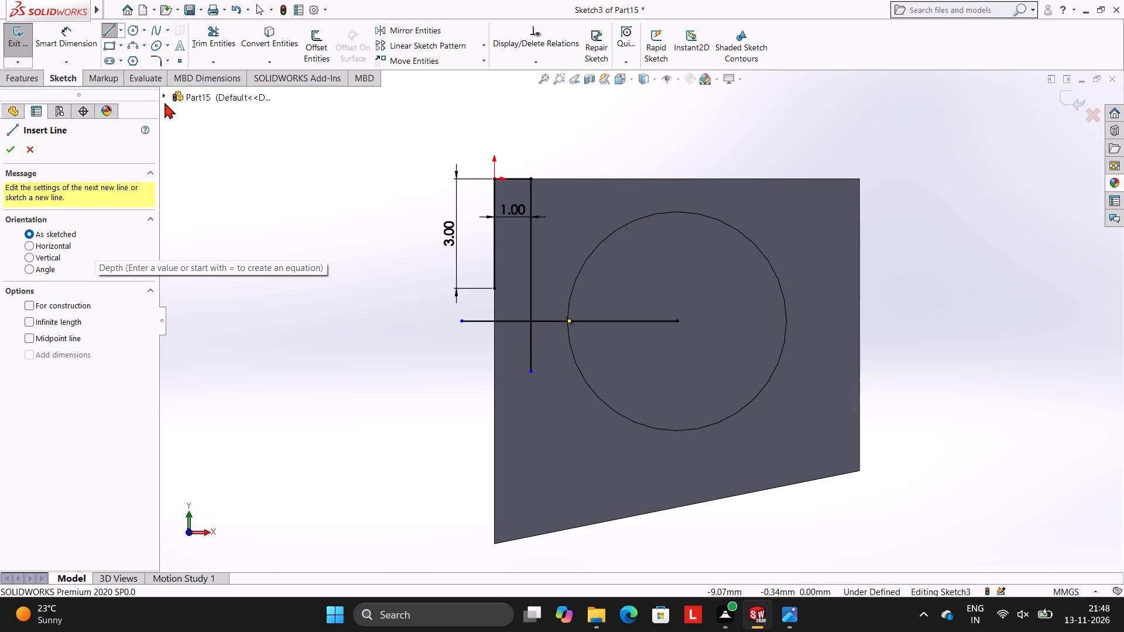
pyautogui.click(203, 43)
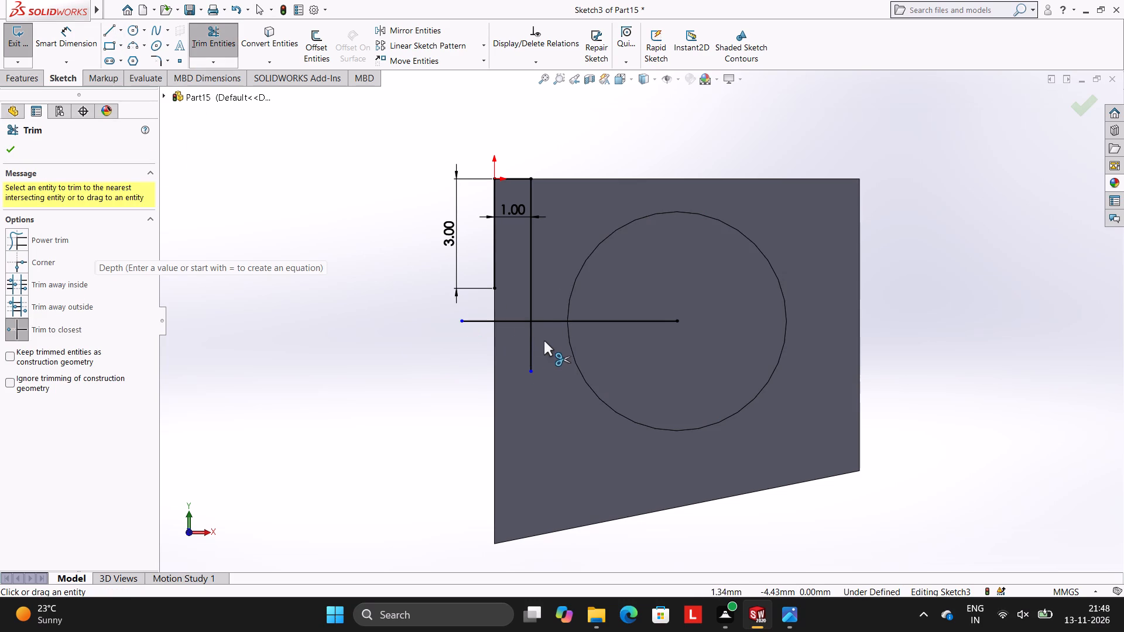
pyautogui.click(532, 341)
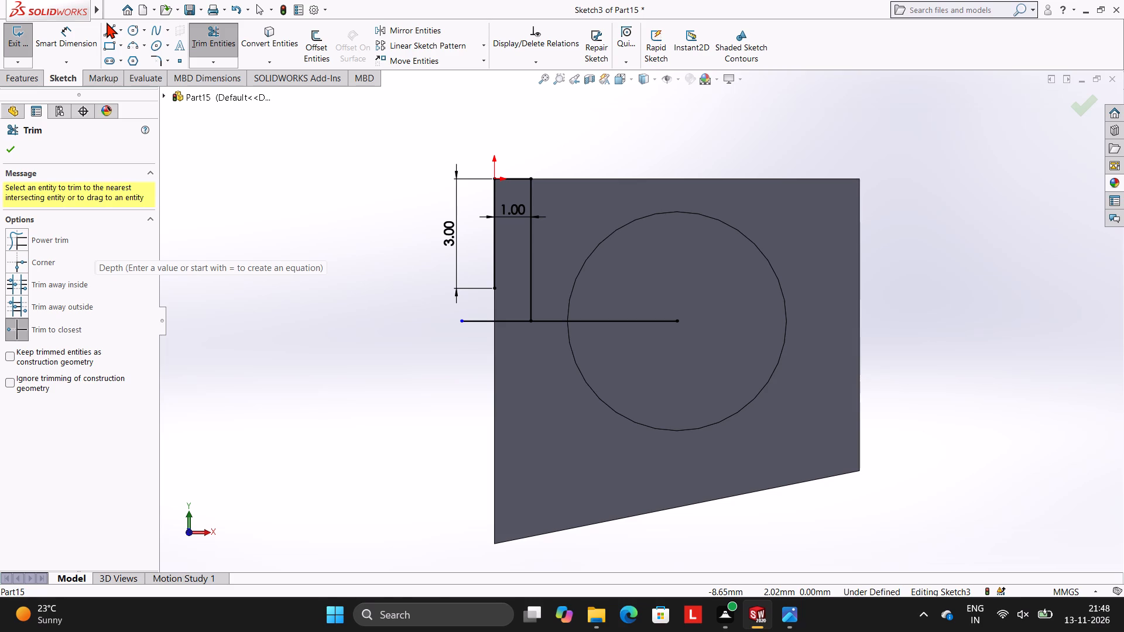
# Draw a slanted line from the corner of the inner vertical and horizontal lines up past the block's side edge, outside the block.
pyautogui.click(107, 22)
pyautogui.click(108, 26)
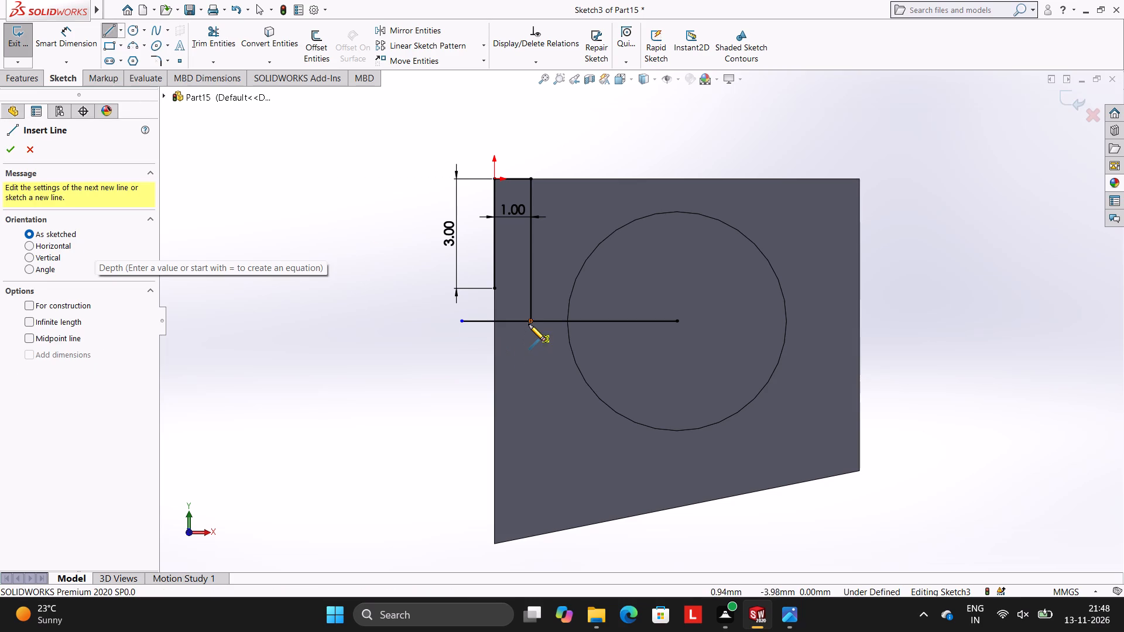
pyautogui.click(531, 320)
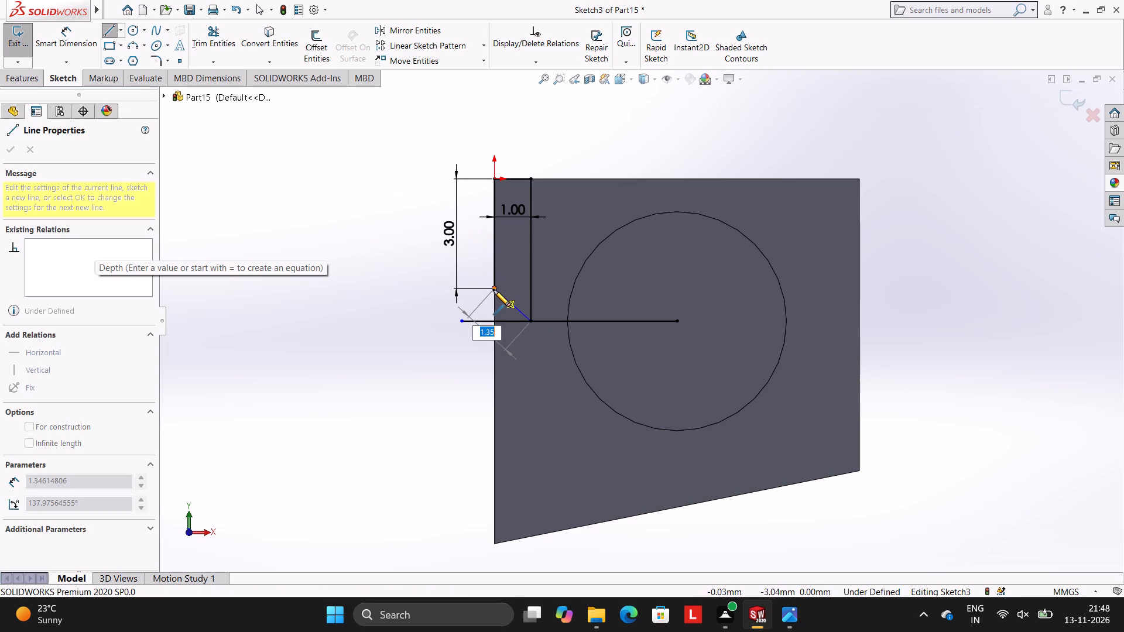
pyautogui.click(390, 198)
pyautogui.press('Escape')
pyautogui.press('Escape')
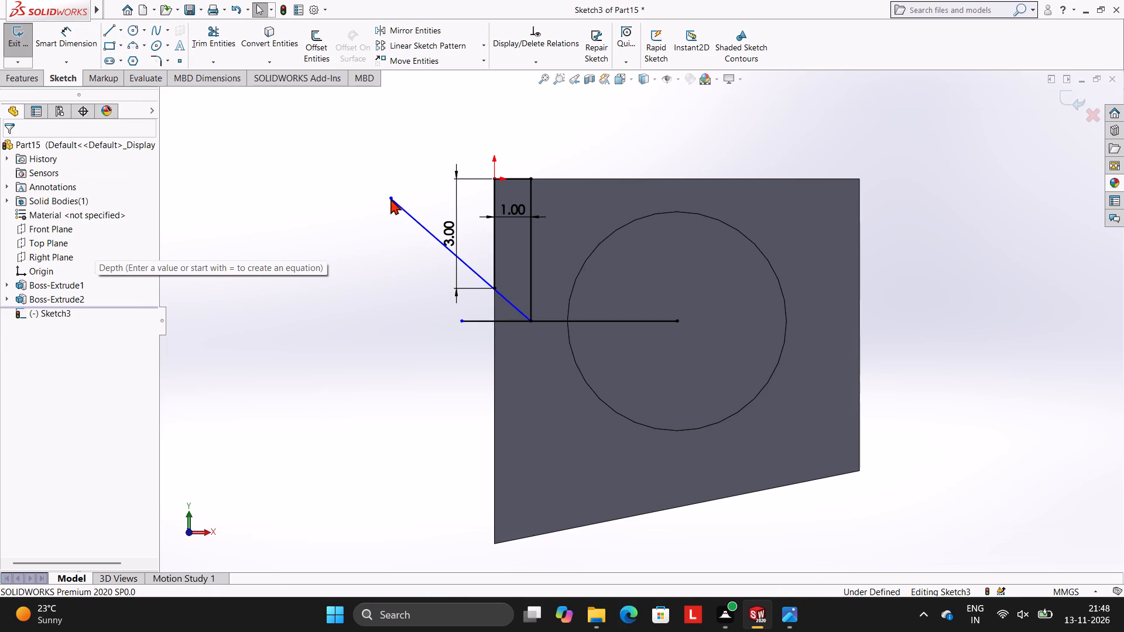
# Dimension the angle between the inner vertical line and the slanted line as 45 degrees.
pyautogui.click(82, 39)
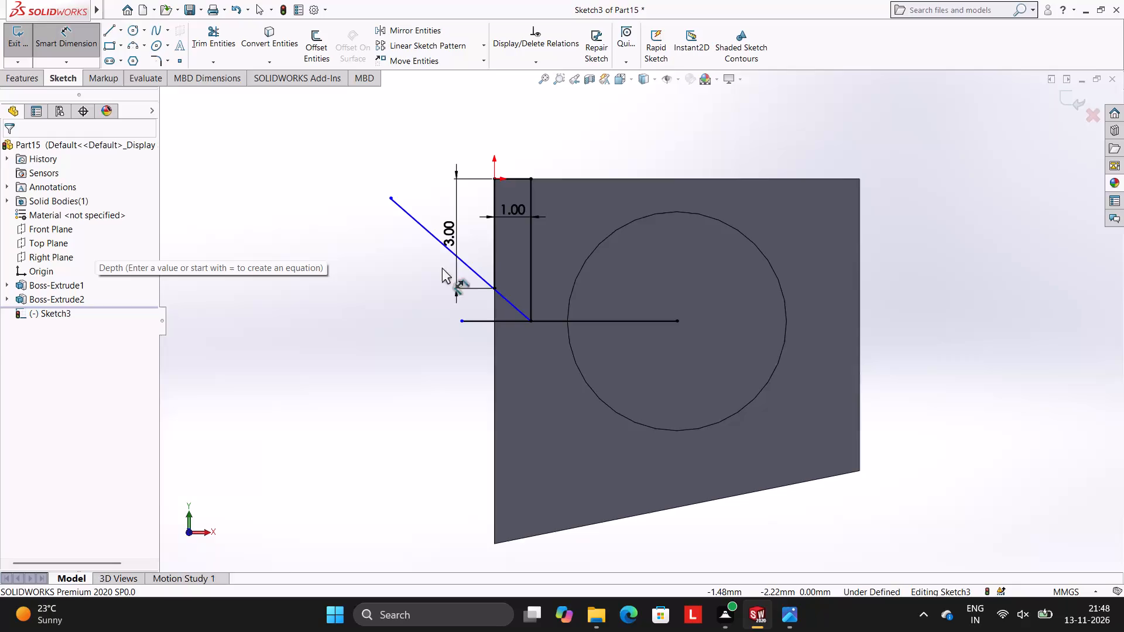
pyautogui.click(532, 256)
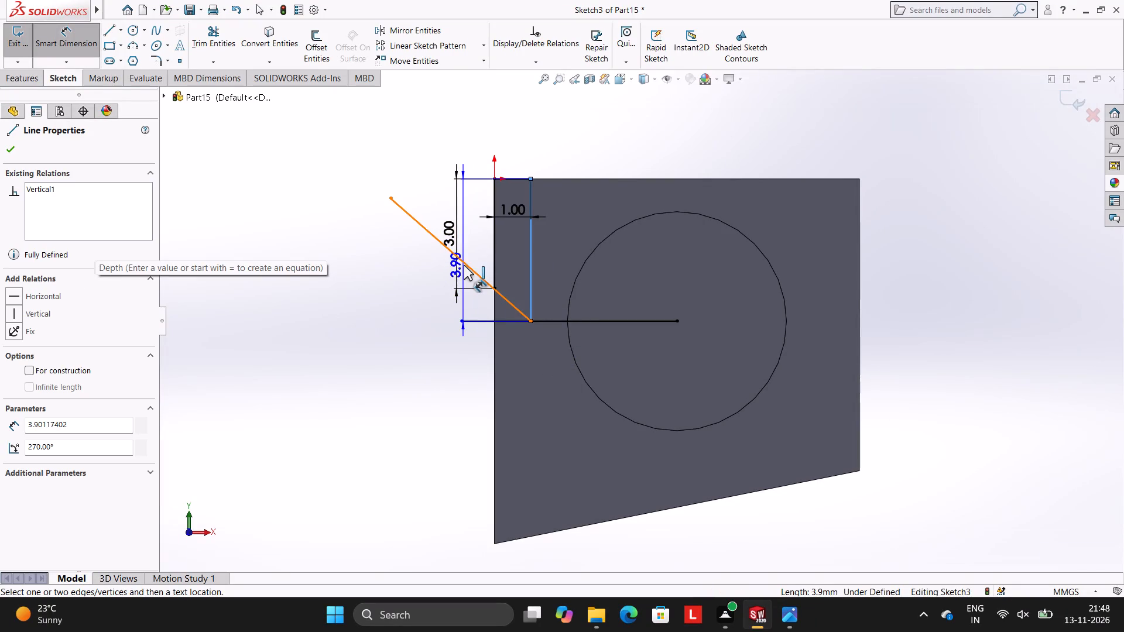
pyautogui.click(469, 265)
pyautogui.click(471, 113)
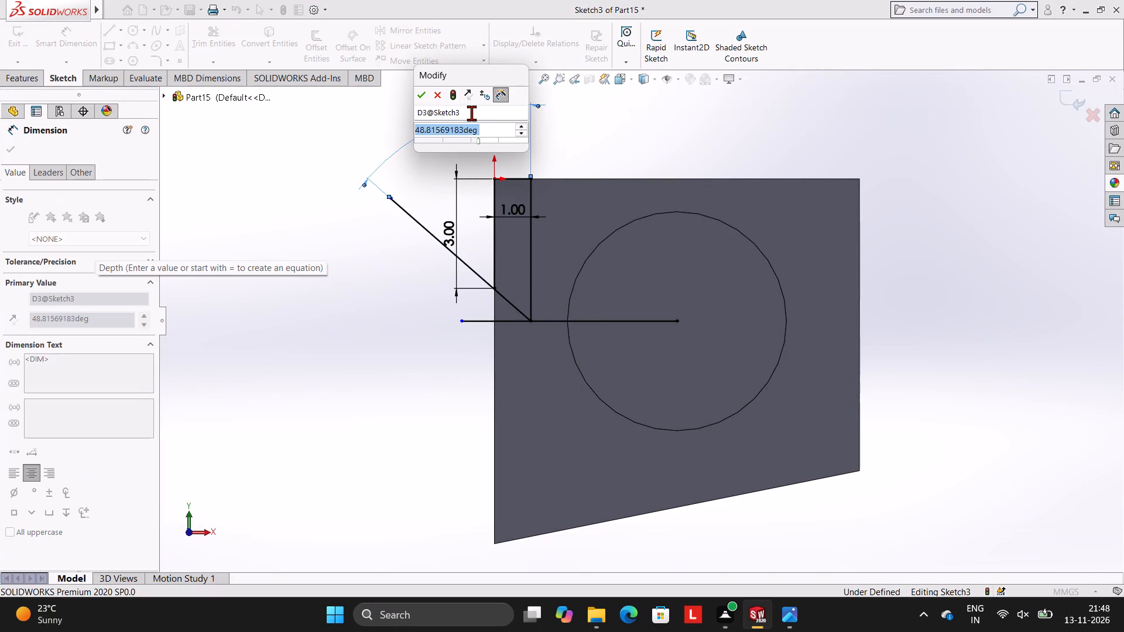
pyautogui.write('45')
pyautogui.press('Return')
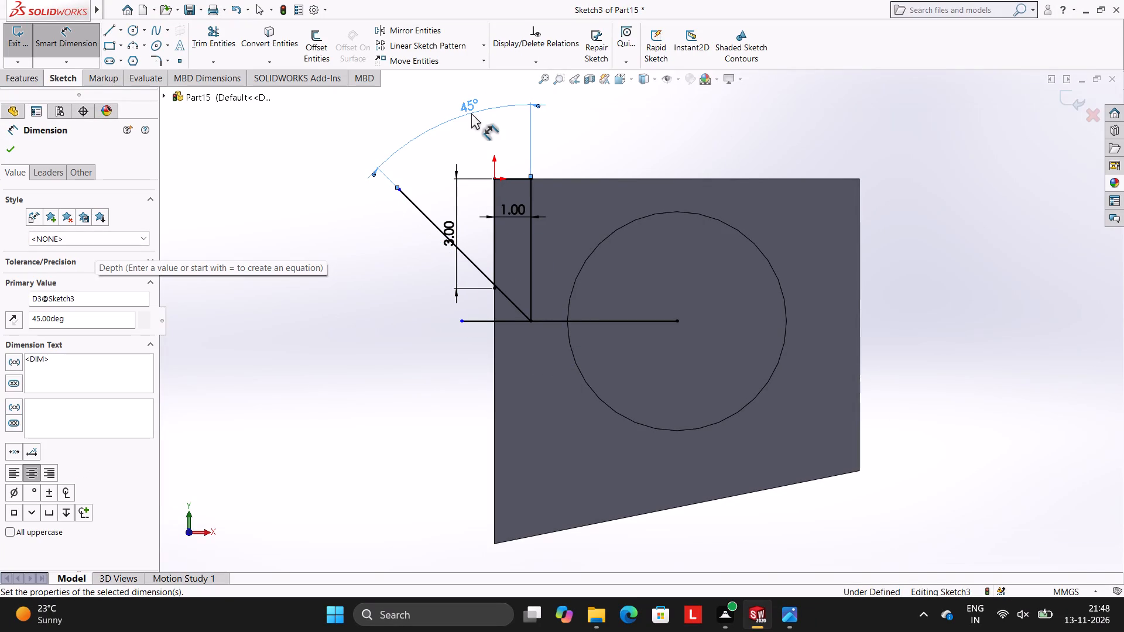
pyautogui.press('Escape')
pyautogui.press('Escape')
pyautogui.press('Escape')
# Trim the horizontal line beyond the inner corner and the side line's stub below the slanted line, accepting deletion of its dimension.
pyautogui.scroll(-4, 547, 214)
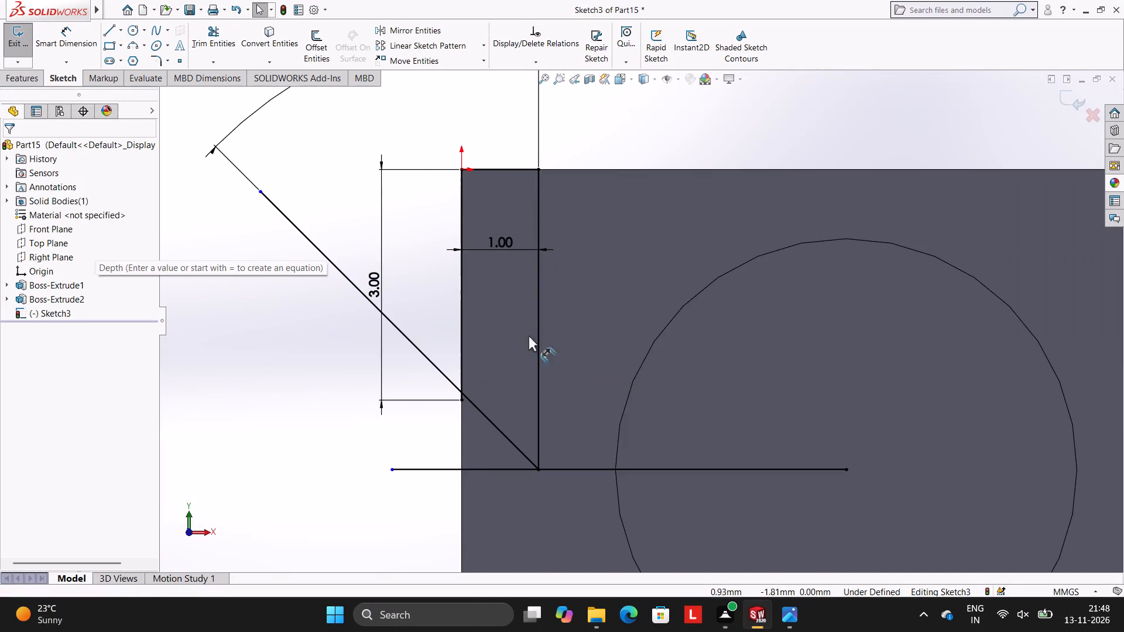
pyautogui.scroll(2, 528, 353)
pyautogui.scroll(-1, 549, 342)
pyautogui.scroll(2, 652, 421)
pyautogui.scroll(-4, 656, 415)
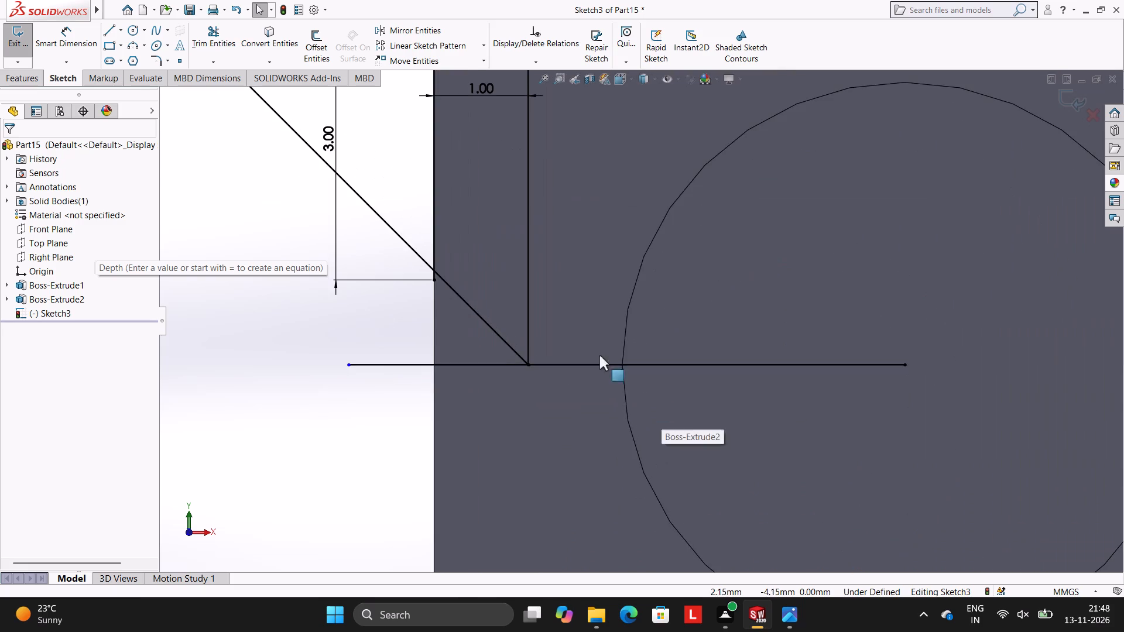
pyautogui.scroll(-3, 437, 250)
pyautogui.click(205, 39)
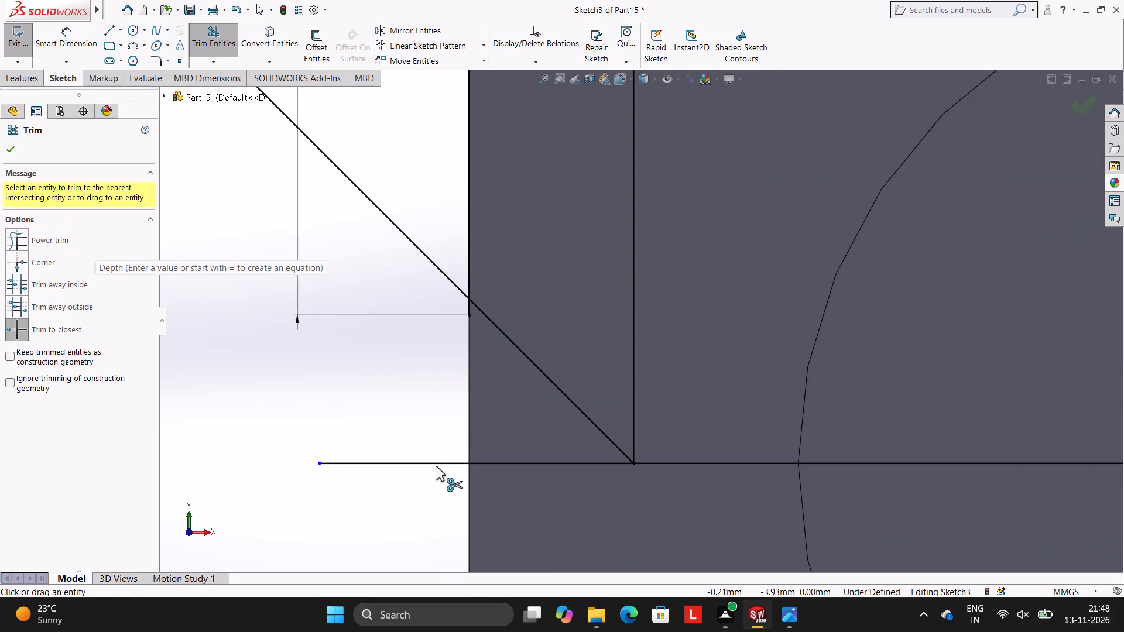
pyautogui.click(436, 466)
pyautogui.click(465, 310)
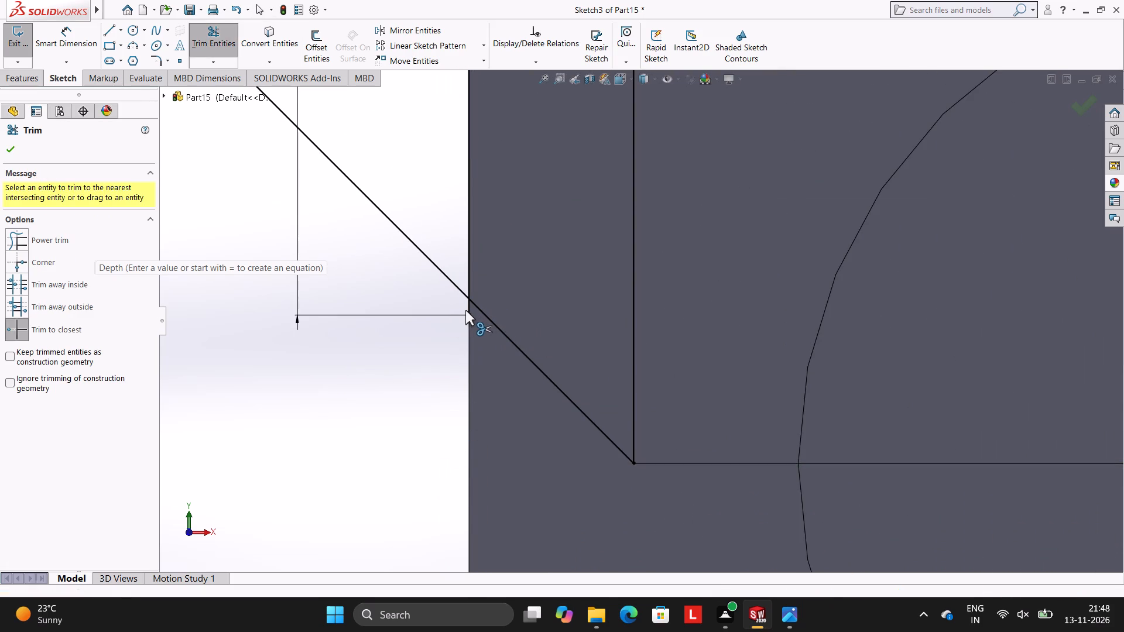
pyautogui.click(467, 310)
pyautogui.click(606, 307)
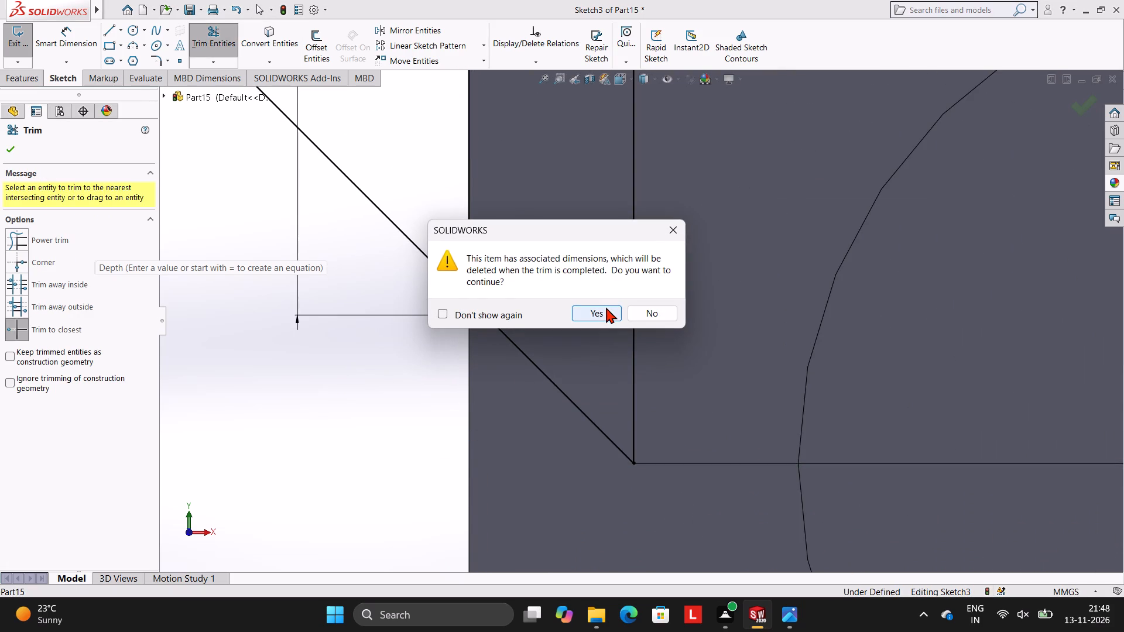
pyautogui.scroll(9, 619, 348)
pyautogui.scroll(-2, 790, 442)
pyautogui.press('Escape')
pyautogui.press('Escape')
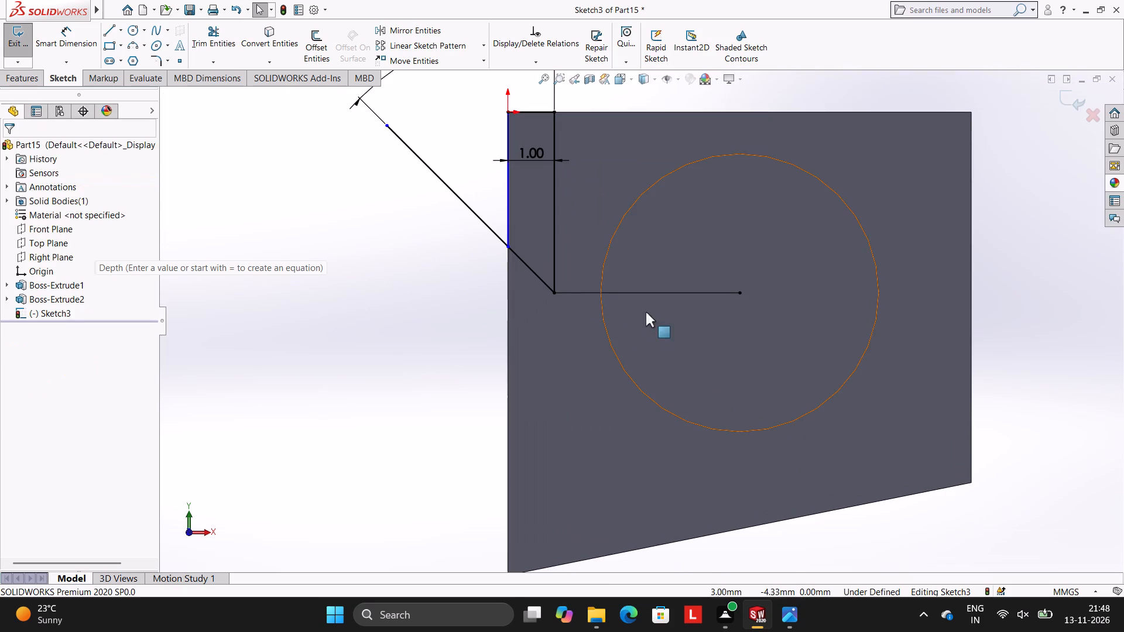
# Draw a vertical line about 6.6 mm long from the inner corner down past the block's sloped bottom edge.
pyautogui.scroll(3, 581, 202)
pyautogui.scroll(-2, 587, 242)
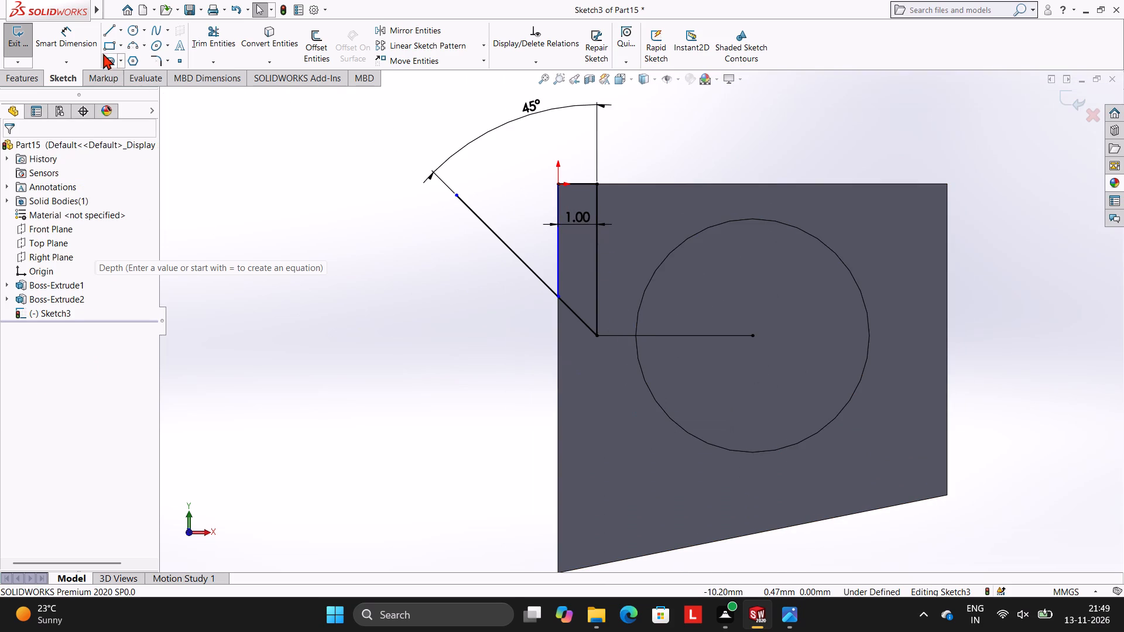
pyautogui.click(111, 30)
pyautogui.scroll(2, 730, 510)
pyautogui.scroll(-2, 730, 510)
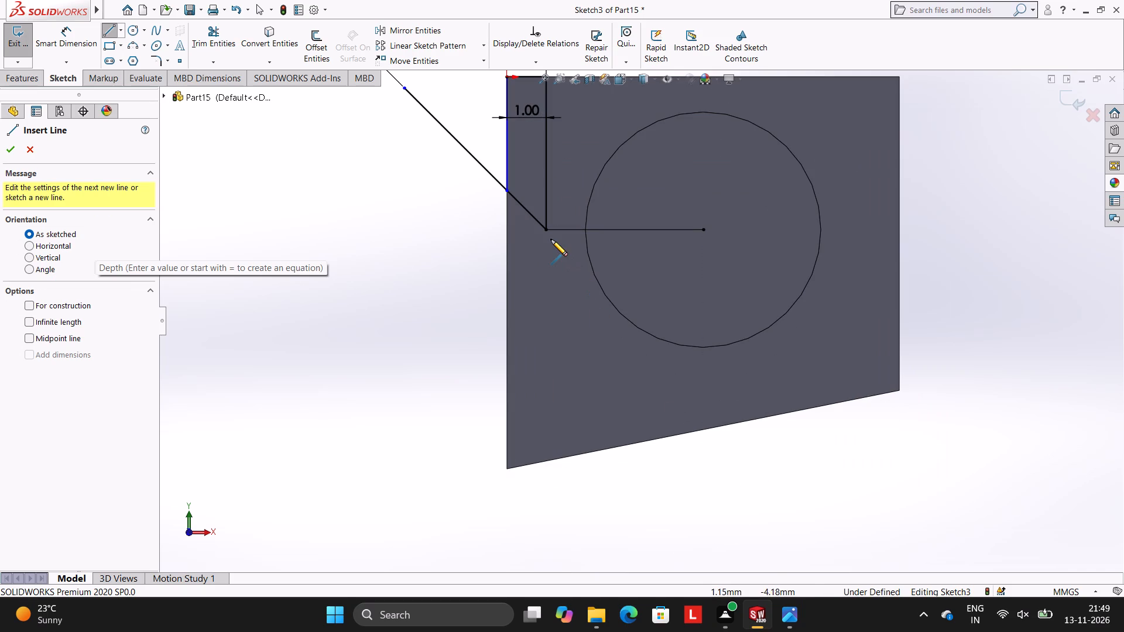
pyautogui.click(547, 233)
pyautogui.click(547, 487)
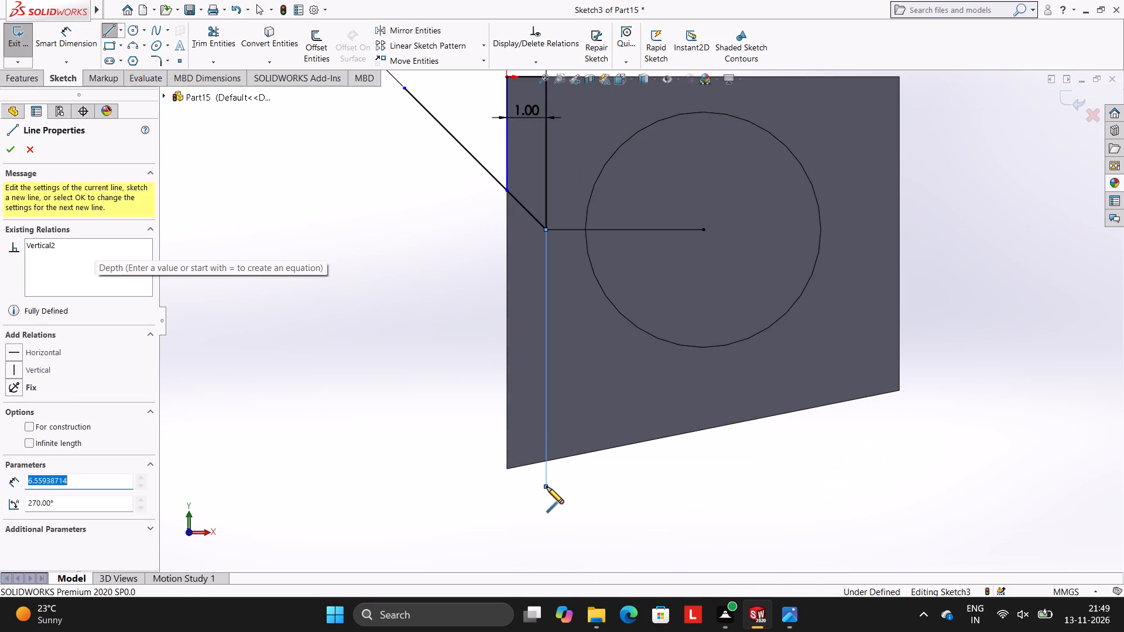
pyautogui.press('Escape')
pyautogui.press('Escape')
pyautogui.press('Escape')
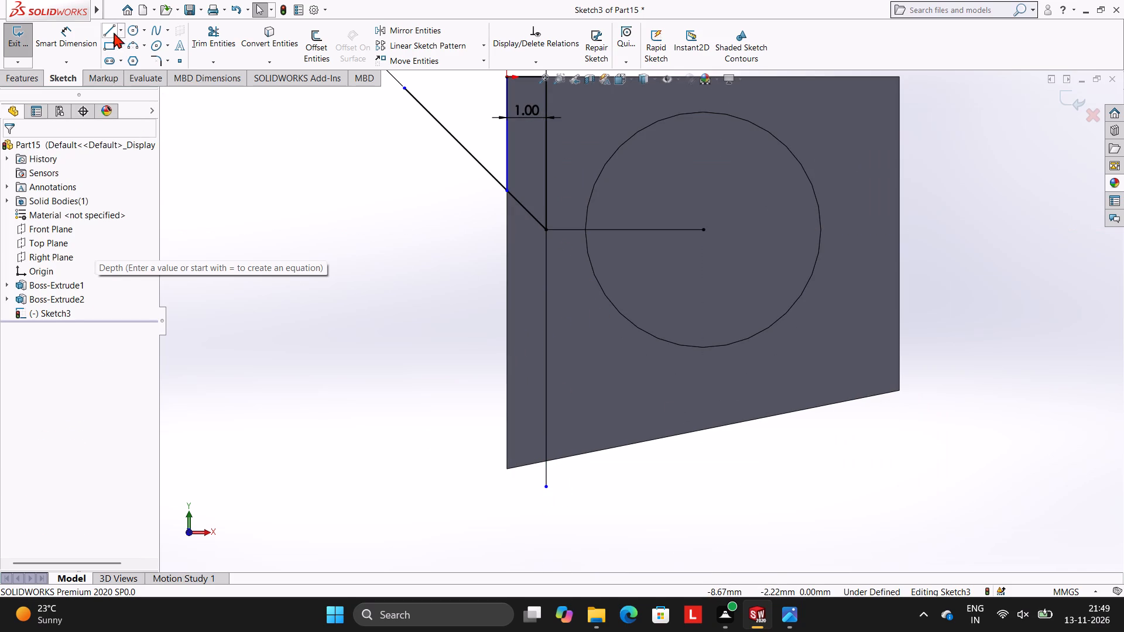
# Draw connected lines from the slanted line's crossing down the side edge to the bottom corner and along the sloped edge to the inner vertical line.
pyautogui.click(112, 32)
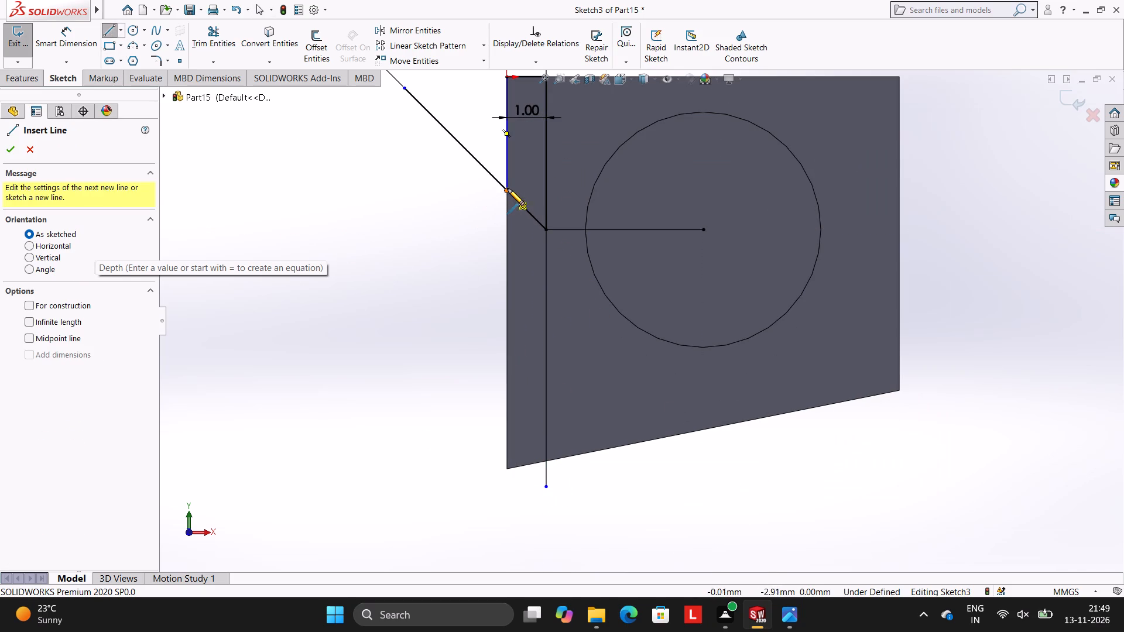
pyautogui.click(507, 189)
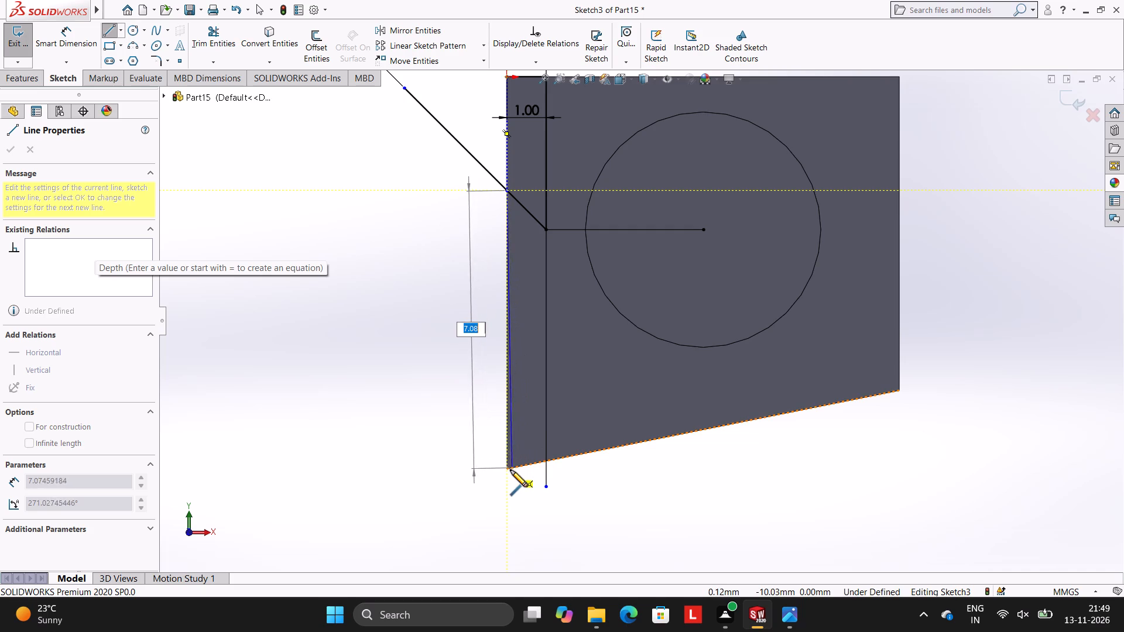
pyautogui.click(508, 470)
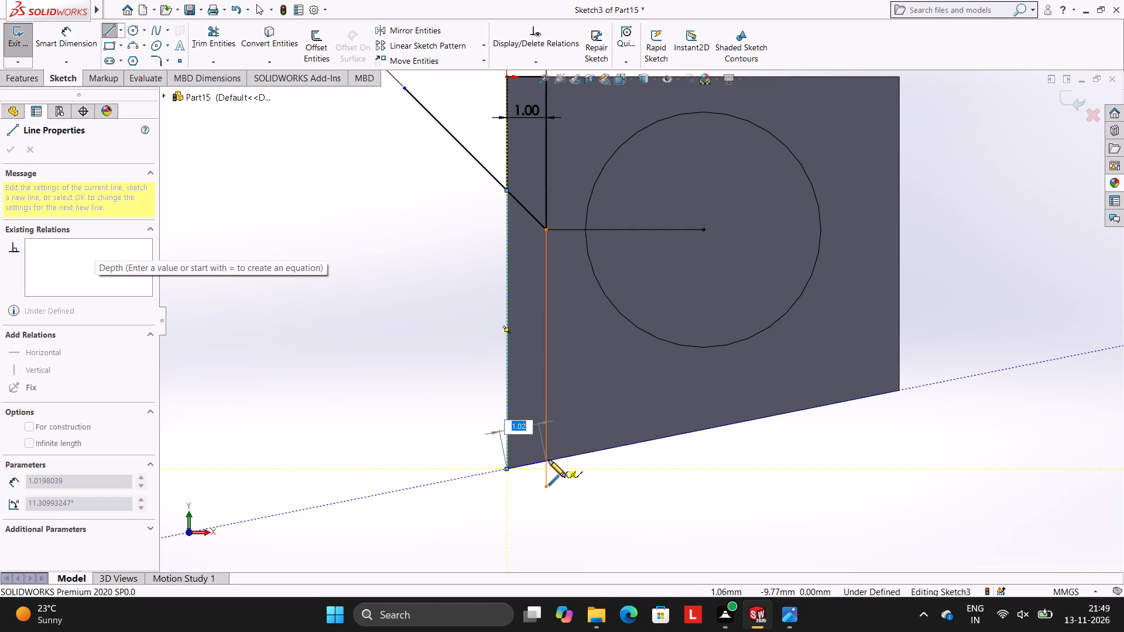
pyautogui.click(549, 460)
pyautogui.press('Escape')
pyautogui.press('Escape')
pyautogui.press('Escape')
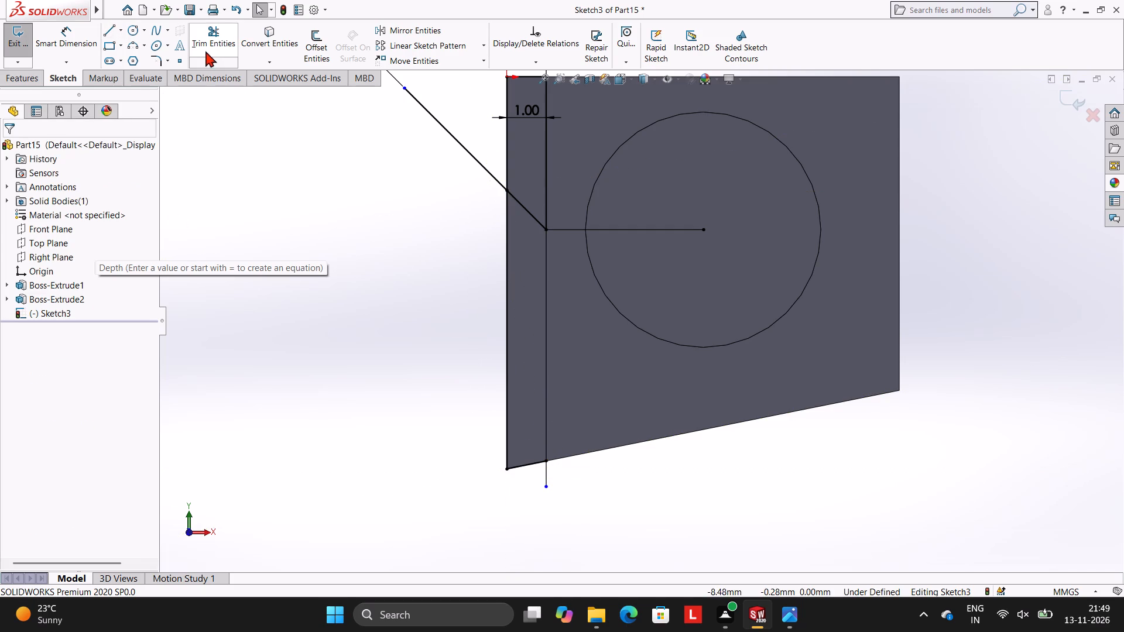
# Trim away the overhang of the inner vertical line below the block's sloped bottom edge.
pyautogui.click(206, 50)
pyautogui.click(547, 475)
# Trim the slanted line's part outside the block, the short top line, the upper inner vertical line and the horizontal line to the boss's centre.
pyautogui.scroll(3, 542, 254)
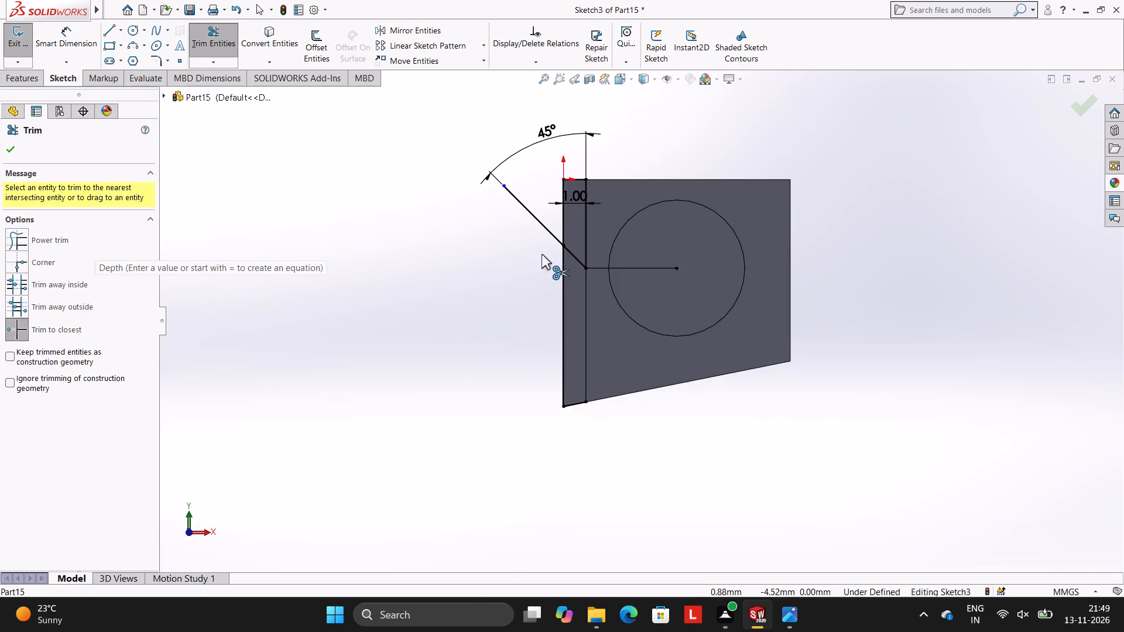
pyautogui.scroll(2, 571, 254)
pyautogui.scroll(-2, 577, 253)
pyautogui.scroll(1, 733, 341)
pyautogui.scroll(-2, 735, 339)
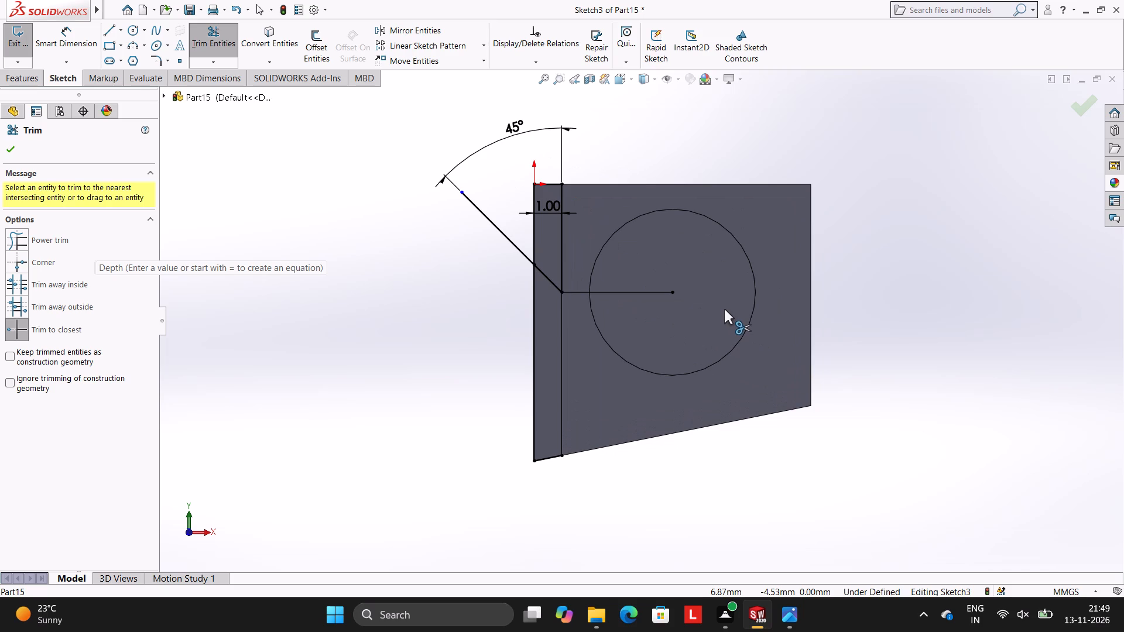
pyautogui.click(502, 235)
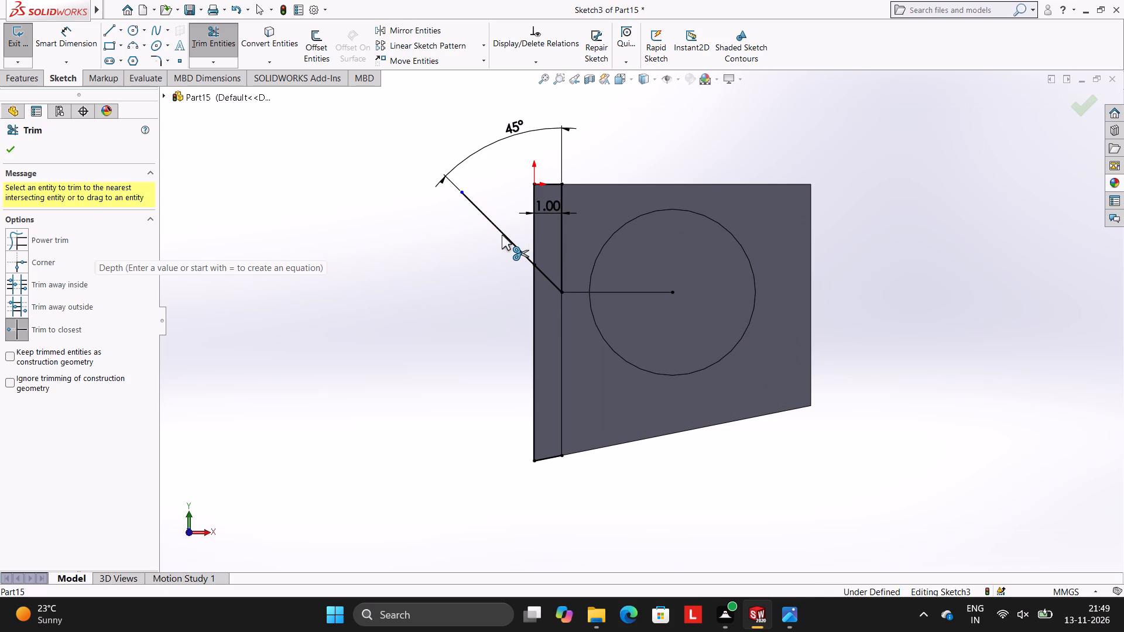
pyautogui.click(552, 187)
pyautogui.click(561, 203)
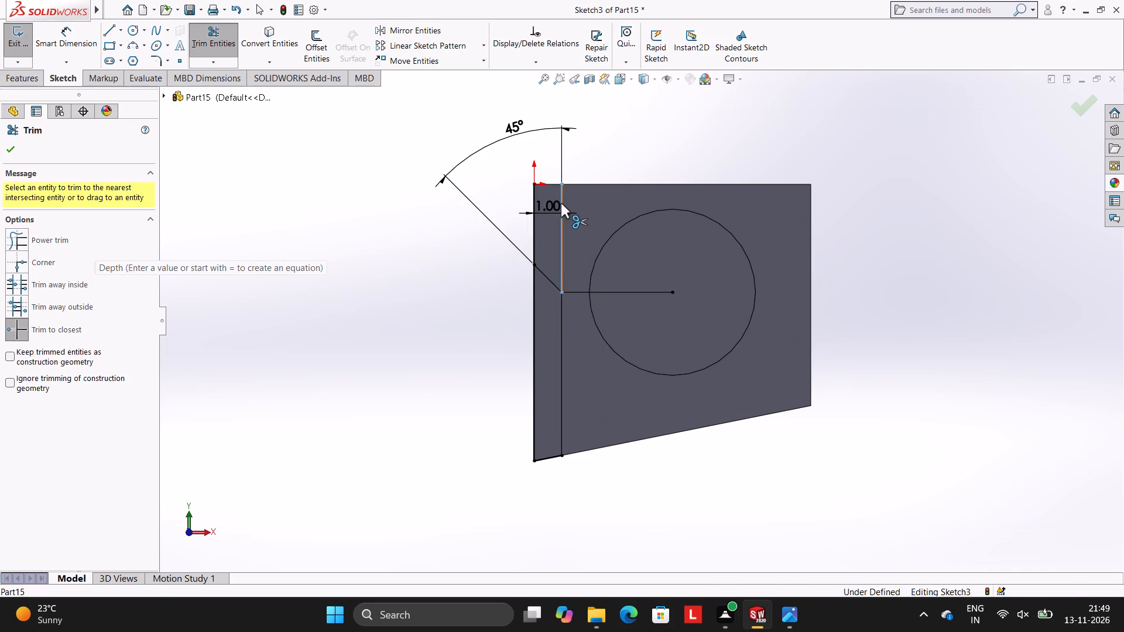
pyautogui.click(580, 290)
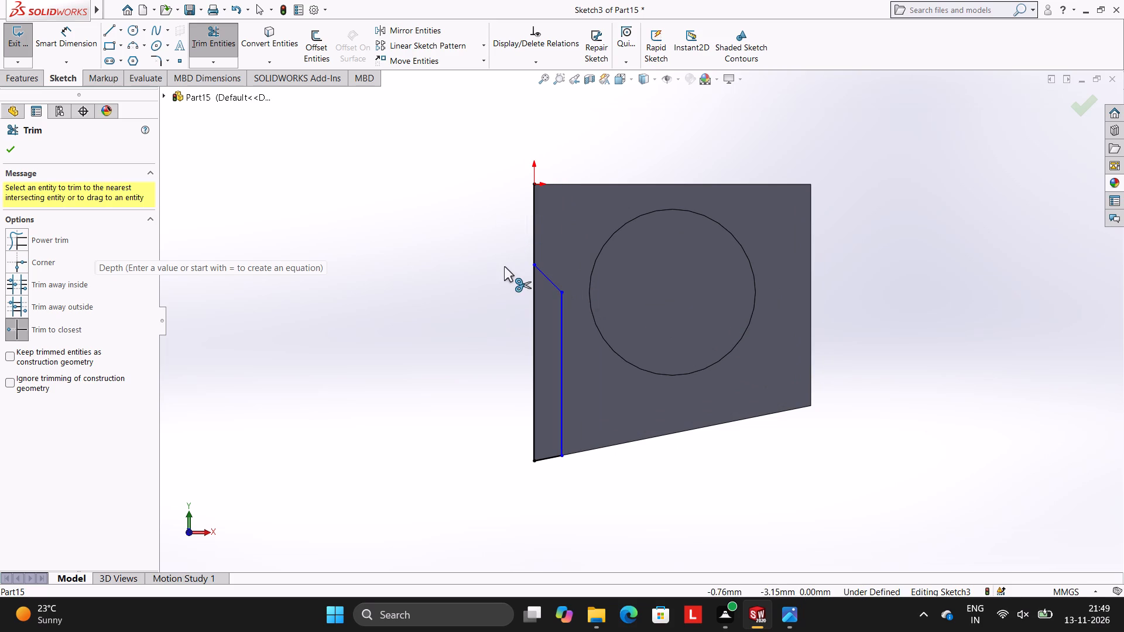
pyautogui.press('Escape')
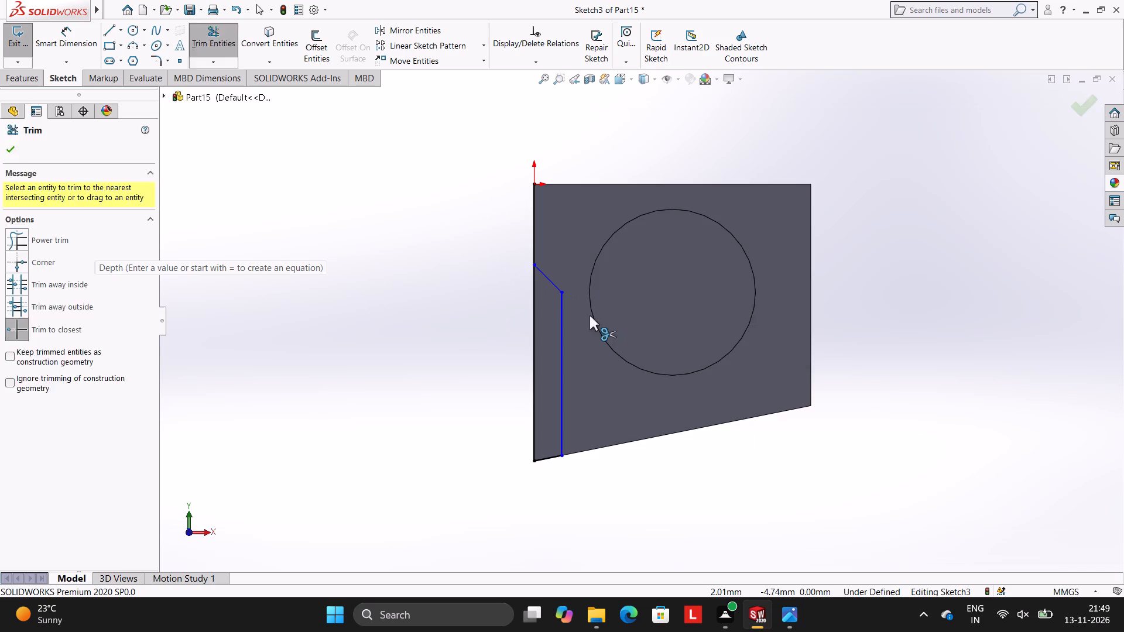
pyautogui.press('Escape')
# Dimension the length of the remaining inner vertical line, accepting its current value.
pyautogui.click(71, 44)
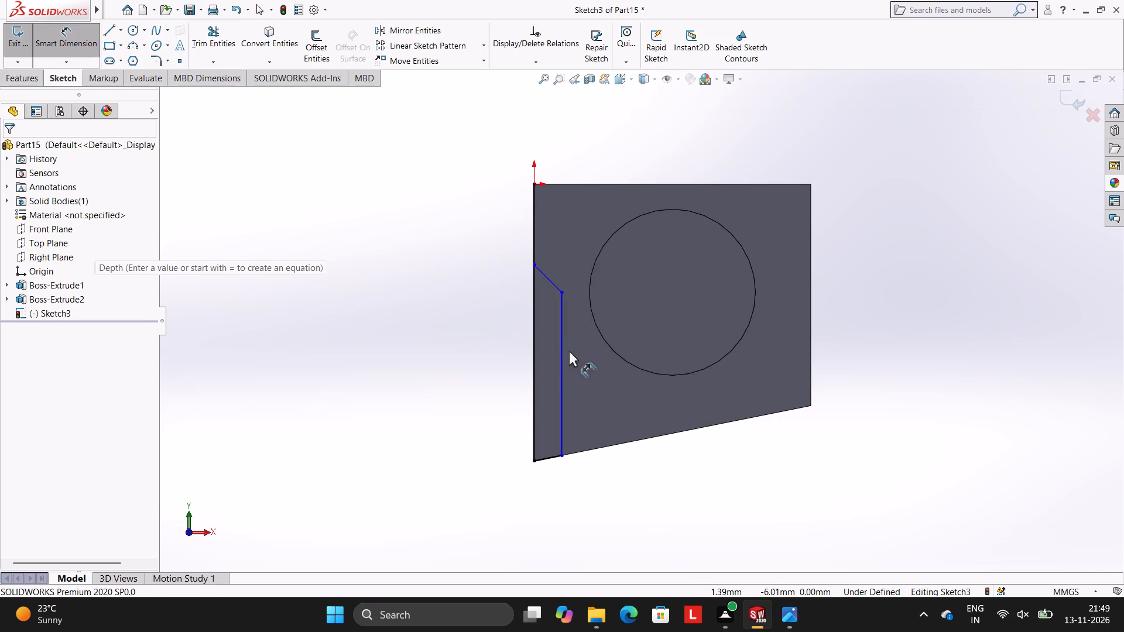
pyautogui.click(562, 351)
pyautogui.click(902, 305)
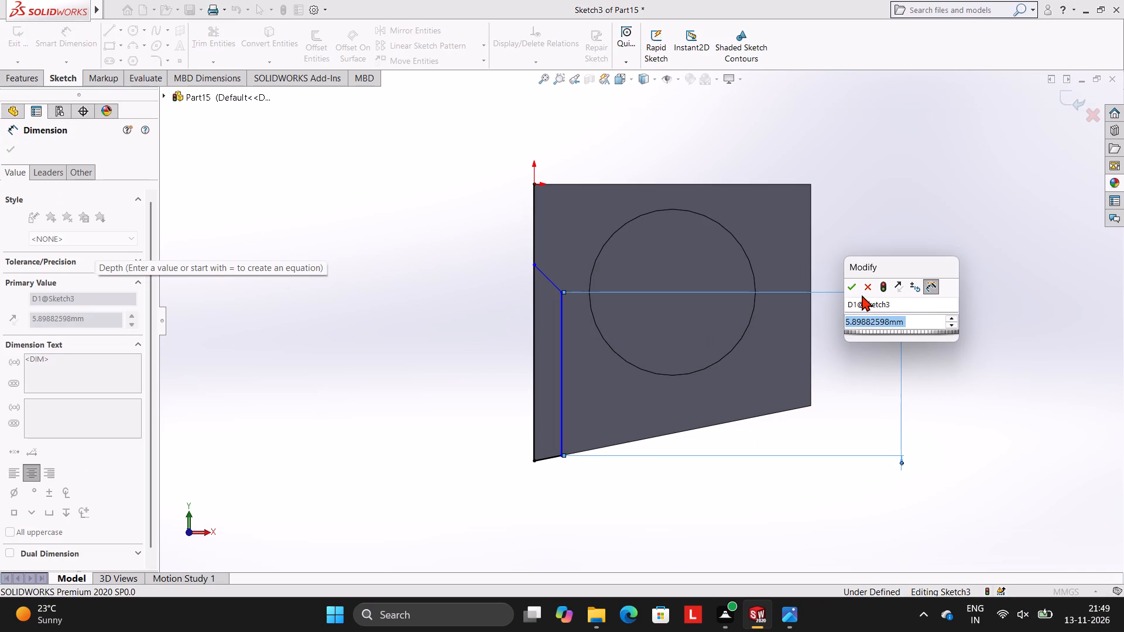
pyautogui.click(849, 286)
pyautogui.click(895, 220)
# Dimension the horizontal distance between the inner vertical line and the block's side edge, accepting its current value.
pyautogui.click(560, 308)
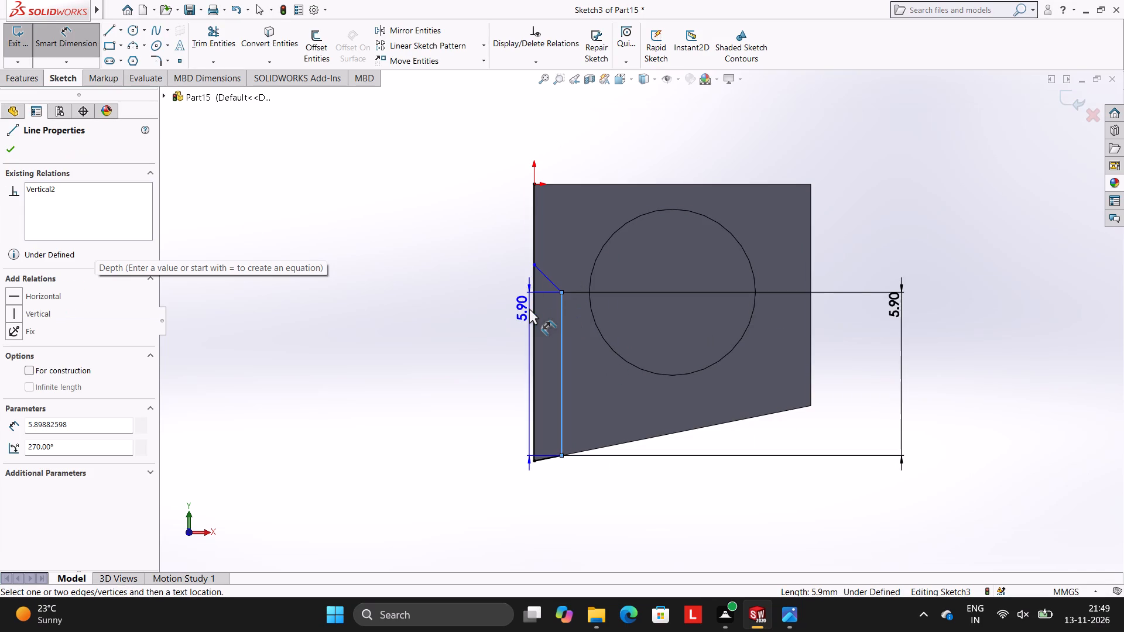
pyautogui.click(532, 308)
pyautogui.click(558, 145)
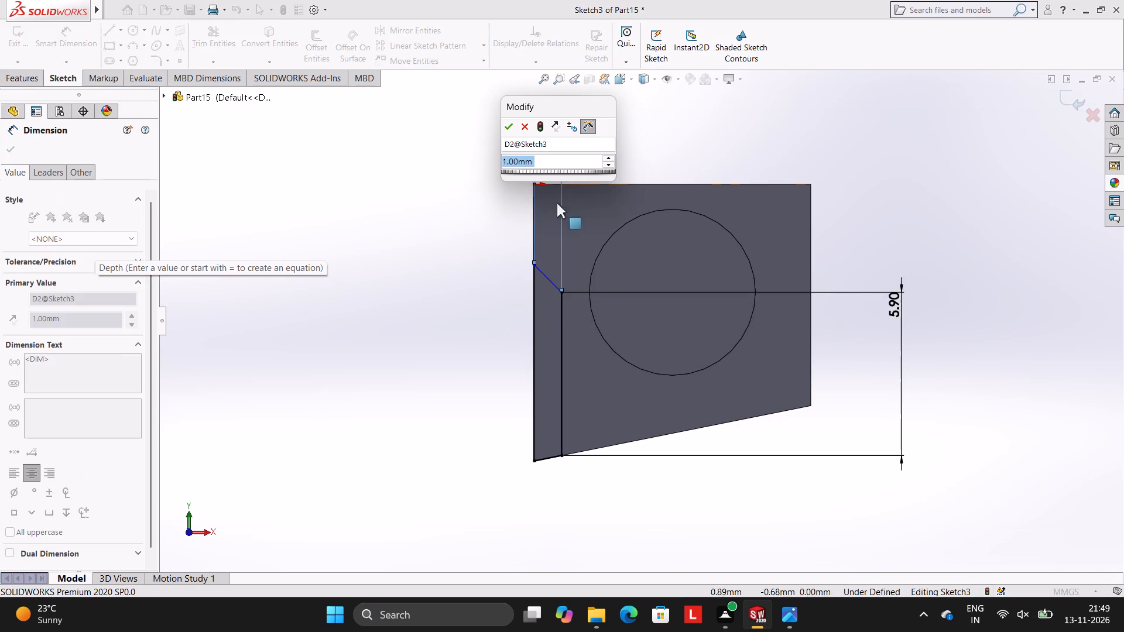
pyautogui.click(506, 126)
pyautogui.click(444, 174)
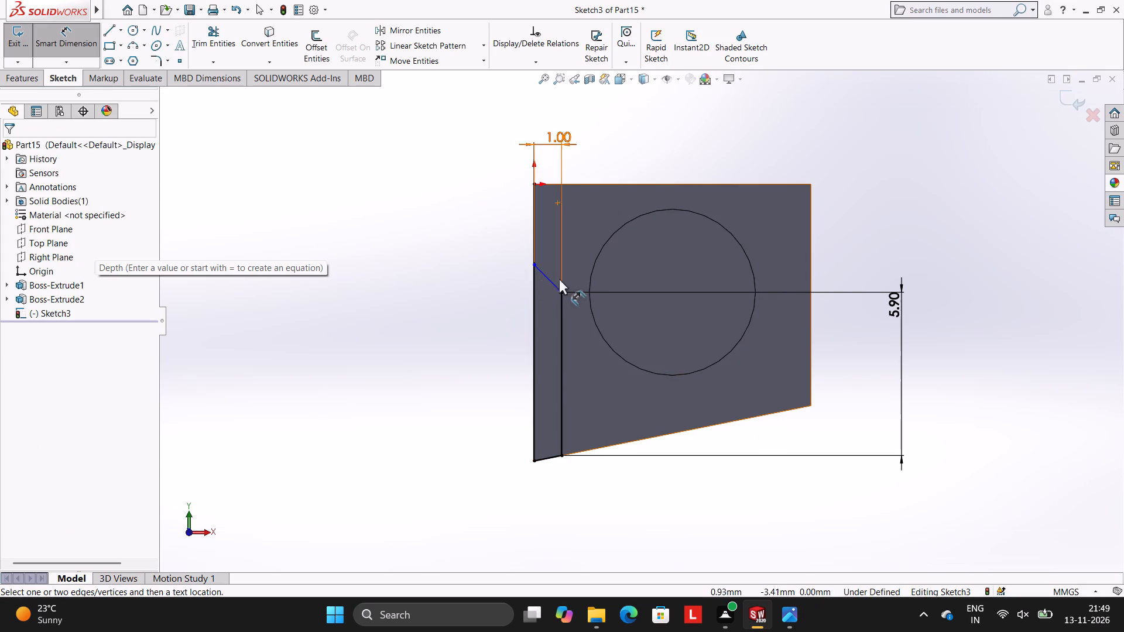
# Dimension the length of the slanted line at the strip's top end, accepting its current value.
pyautogui.click(552, 280)
pyautogui.click(682, 127)
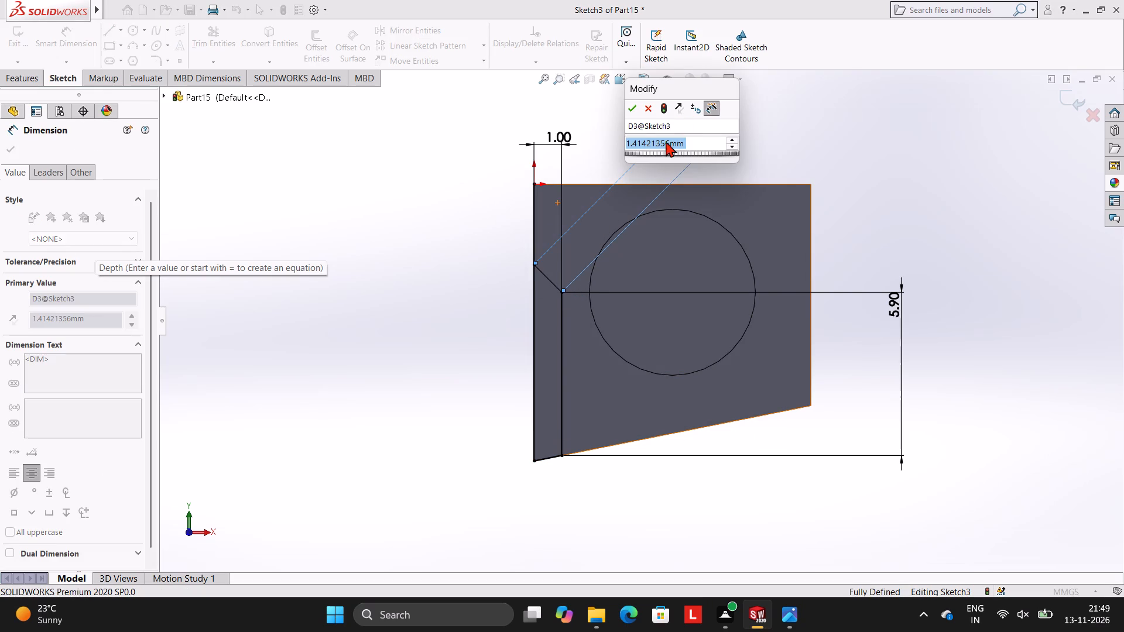
pyautogui.click(632, 112)
pyautogui.click(936, 143)
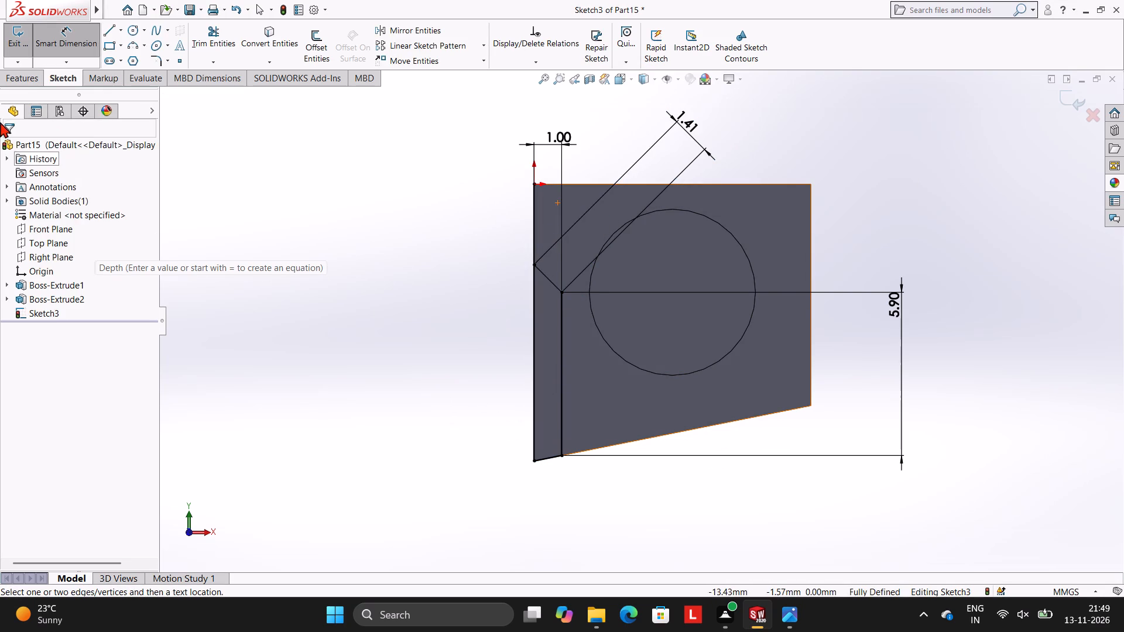
# Cut-extrude the narrow strip region along the block's side edge to a blind depth of 10 mm.
pyautogui.click(25, 73)
pyautogui.click(208, 46)
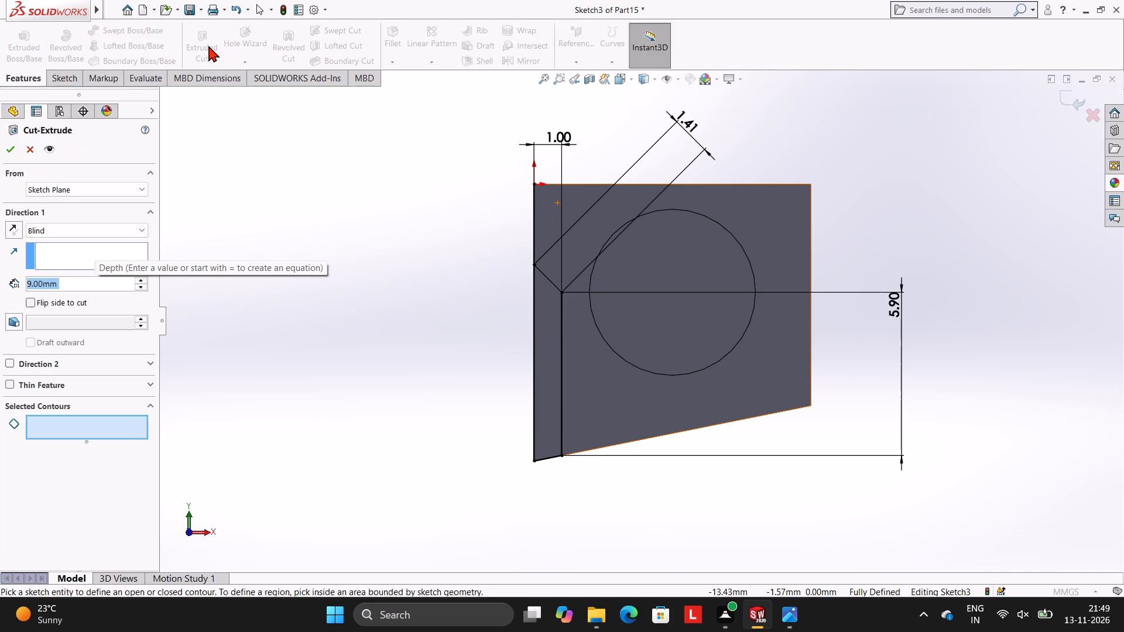
pyautogui.click(545, 356)
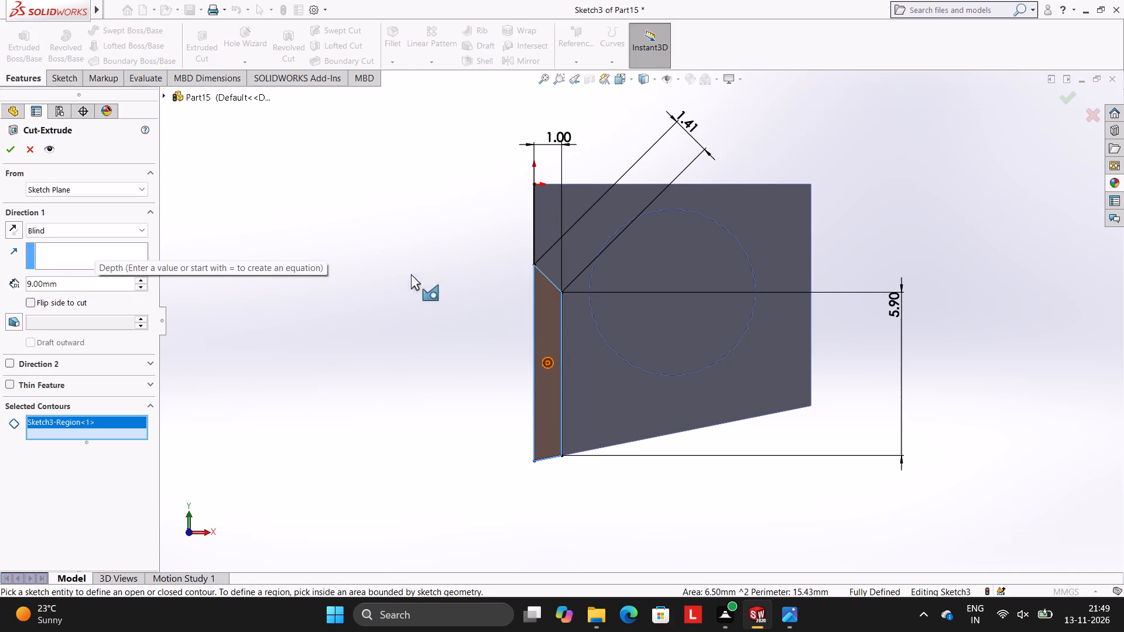
pyautogui.moveTo(414, 235); pyautogui.dragTo(485, 253, button='middle')
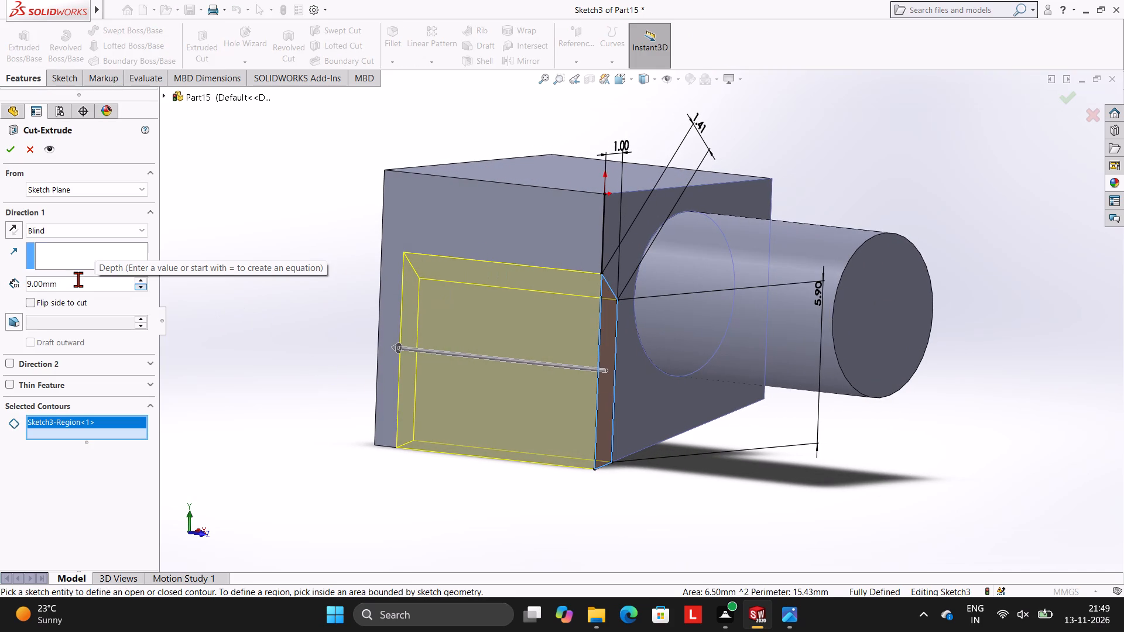
pyautogui.click(78, 281)
pyautogui.press('BackSpace')
pyautogui.press('BackSpace')
pyautogui.press('BackSpace')
pyautogui.press('BackSpace')
pyautogui.press('BackSpace')
pyautogui.press('BackSpace')
pyautogui.press('BackSpace')
pyautogui.press('BackSpace')
pyautogui.press('BackSpace')
pyautogui.press('BackSpace')
pyautogui.press('BackSpace')
pyautogui.press('BackSpace')
pyautogui.press('BackSpace')
pyautogui.press('BackSpace')
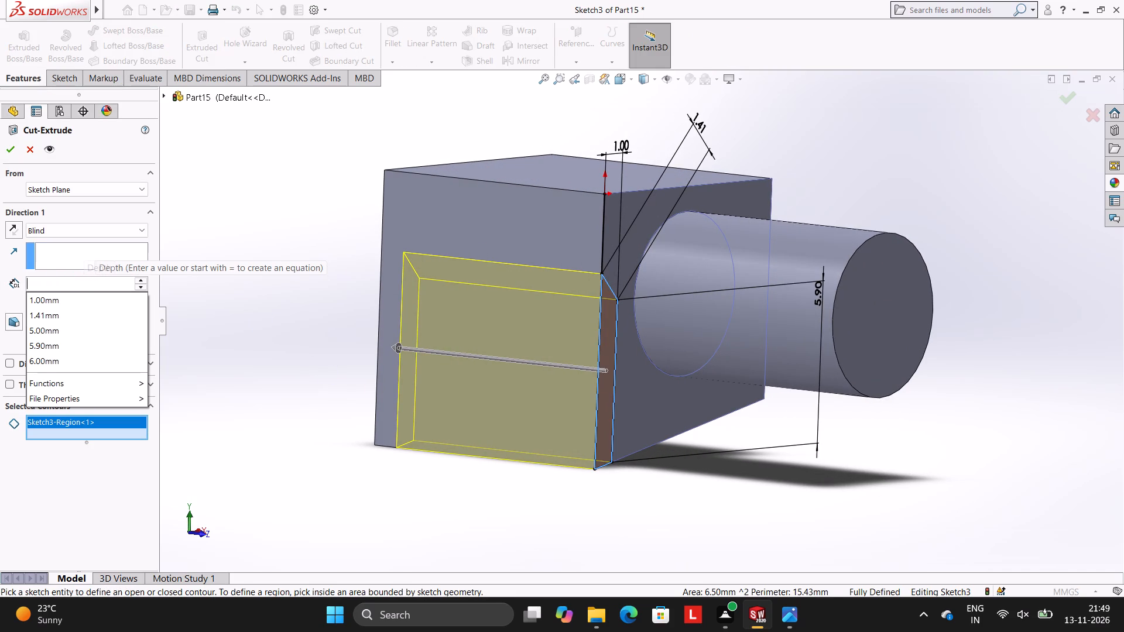
pyautogui.write('10')
pyautogui.press('Return')
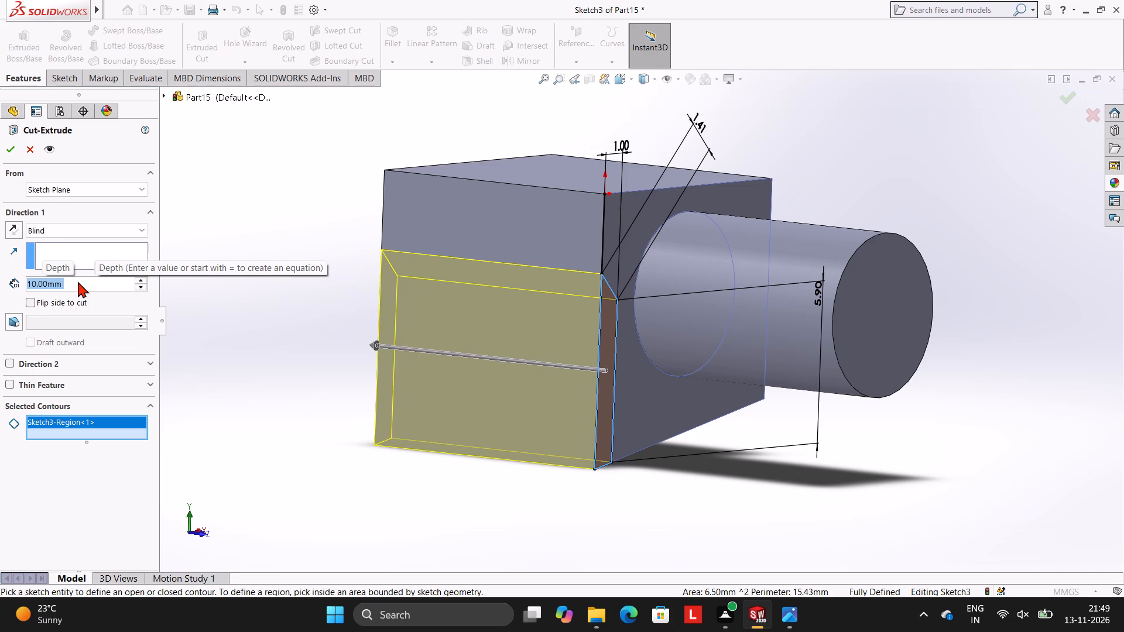
pyautogui.click(13, 153)
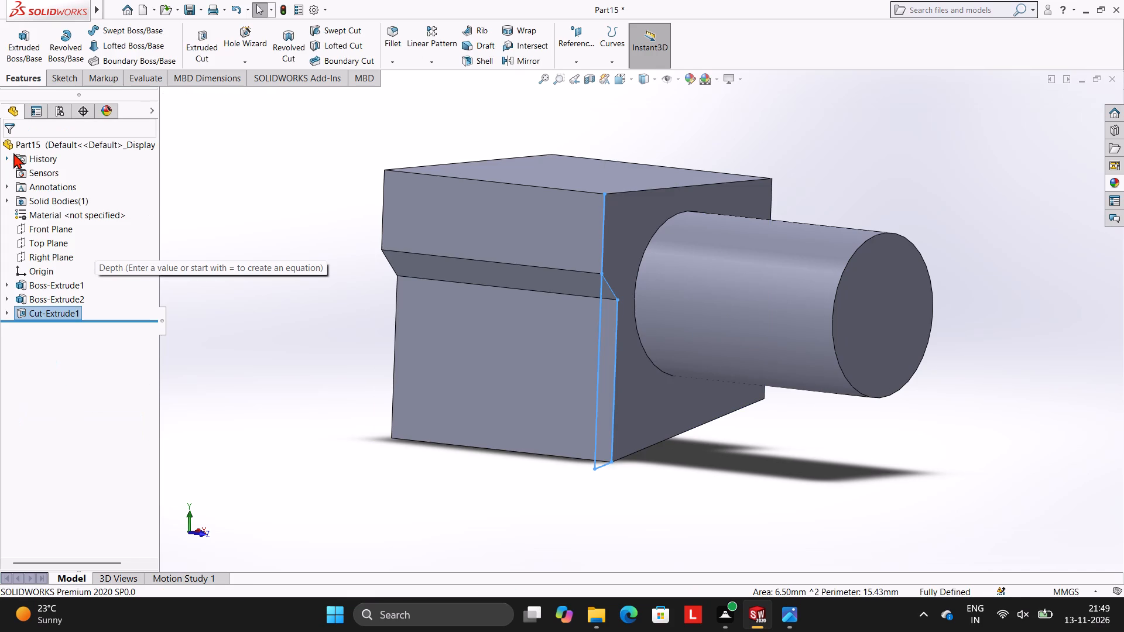
pyautogui.click(290, 169)
# Examine the block, its new side cut and the boss from several angles.
pyautogui.moveTo(411, 184); pyautogui.dragTo(373, 186, button='middle')
pyautogui.scroll(3, 376, 192)
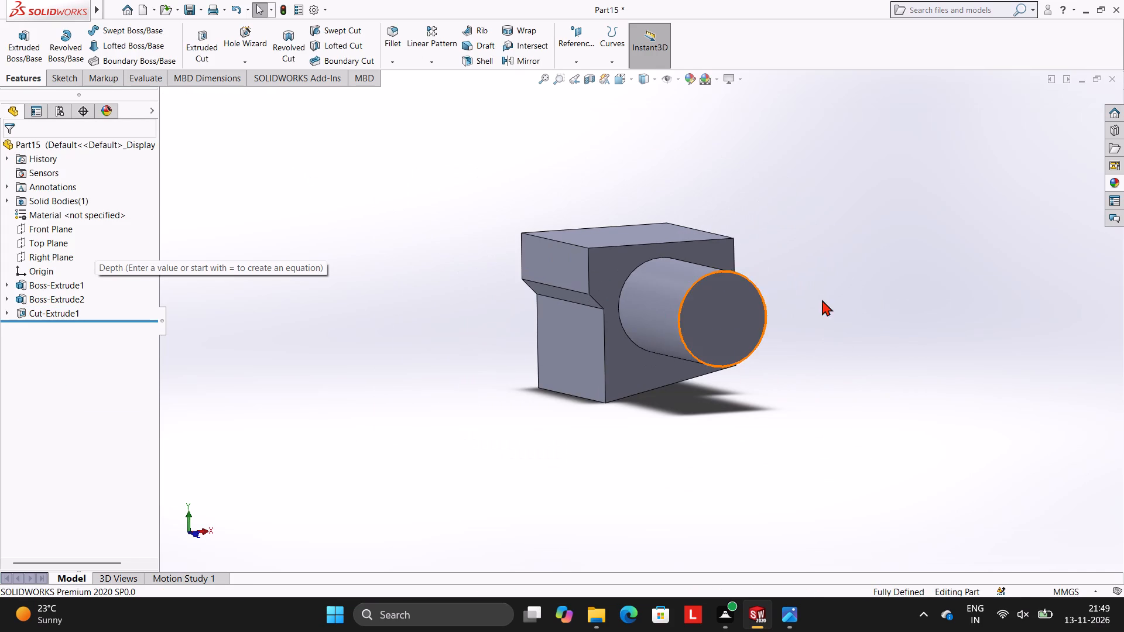
pyautogui.moveTo(859, 275); pyautogui.dragTo(828, 271, button='middle')
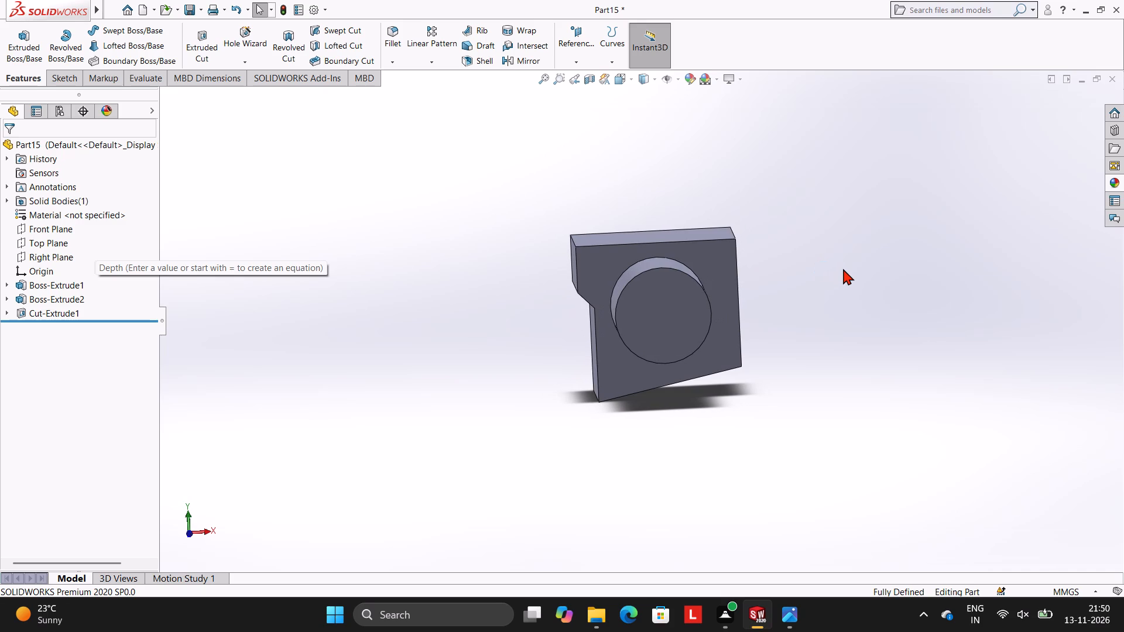
pyautogui.moveTo(882, 275); pyautogui.dragTo(891, 274, button='middle')
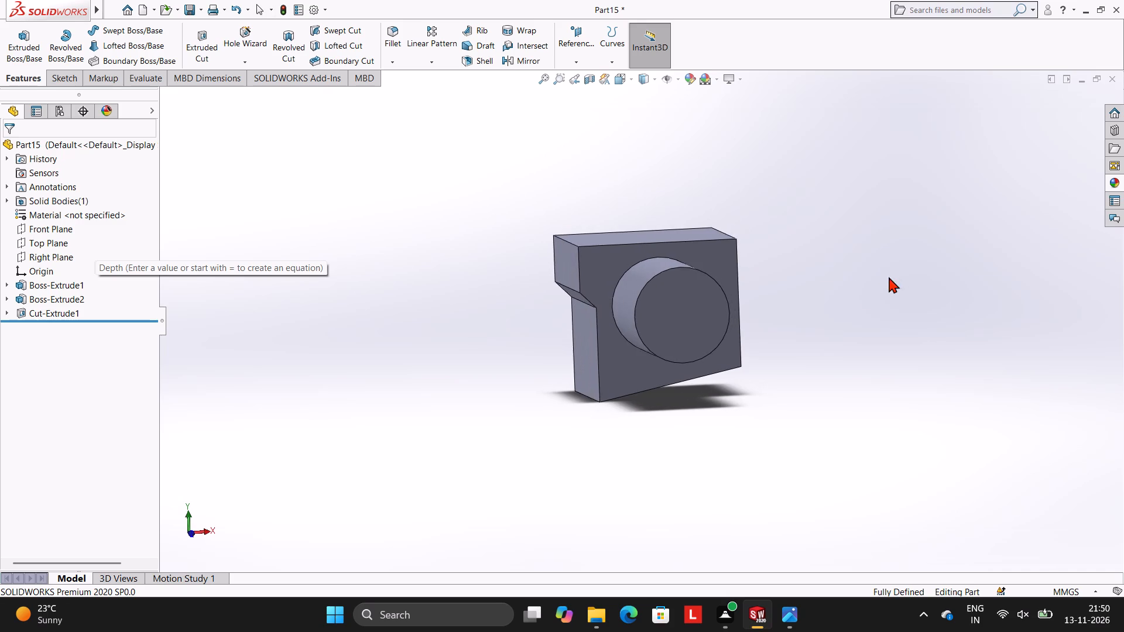
pyautogui.scroll(2, 861, 288)
pyautogui.moveTo(777, 255); pyautogui.dragTo(794, 269, button='middle')
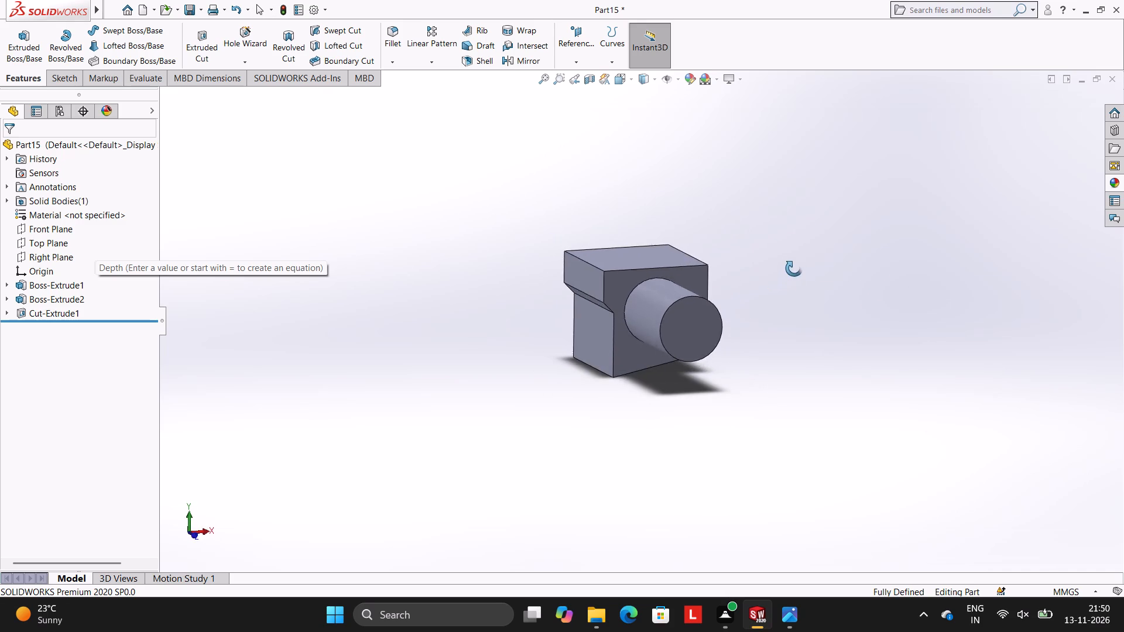
pyautogui.moveTo(794, 269); pyautogui.dragTo(772, 260, button='middle')
pyautogui.scroll(-4, 558, 269)
pyautogui.scroll(1, 883, 297)
pyautogui.moveTo(892, 296); pyautogui.dragTo(900, 281, button='middle')
pyautogui.scroll(-1, 899, 323)
pyautogui.moveTo(913, 324); pyautogui.dragTo(916, 313, button='middle')
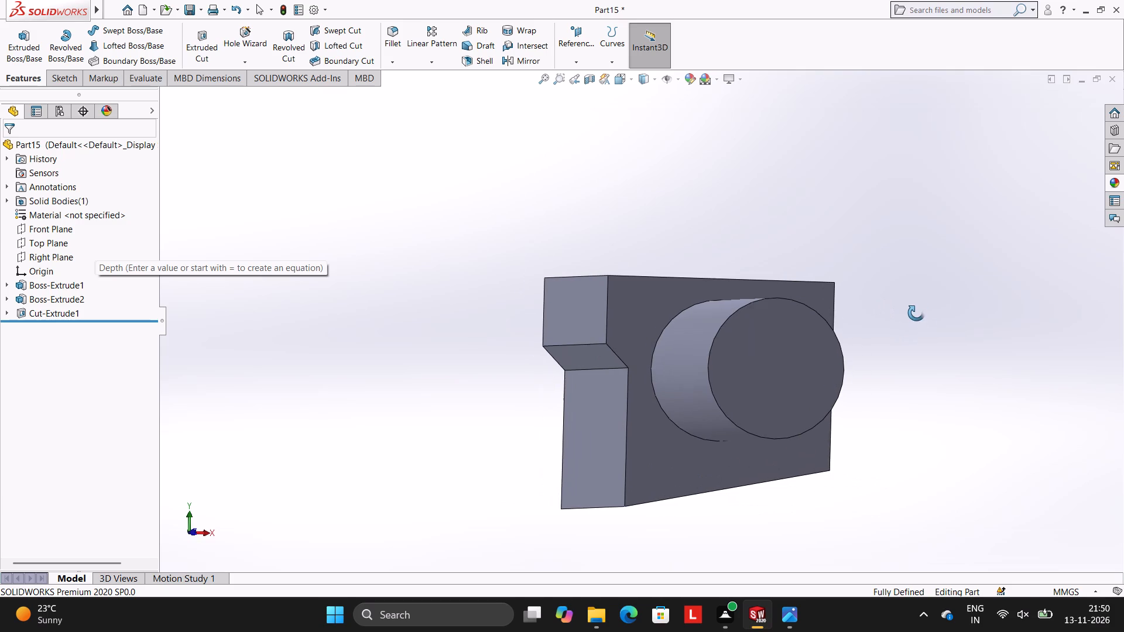
pyautogui.moveTo(916, 313); pyautogui.dragTo(917, 313, button='middle')
# Start a sketch on the block's square top face and view it face-on.
pyautogui.moveTo(839, 259); pyautogui.dragTo(813, 393, button='middle')
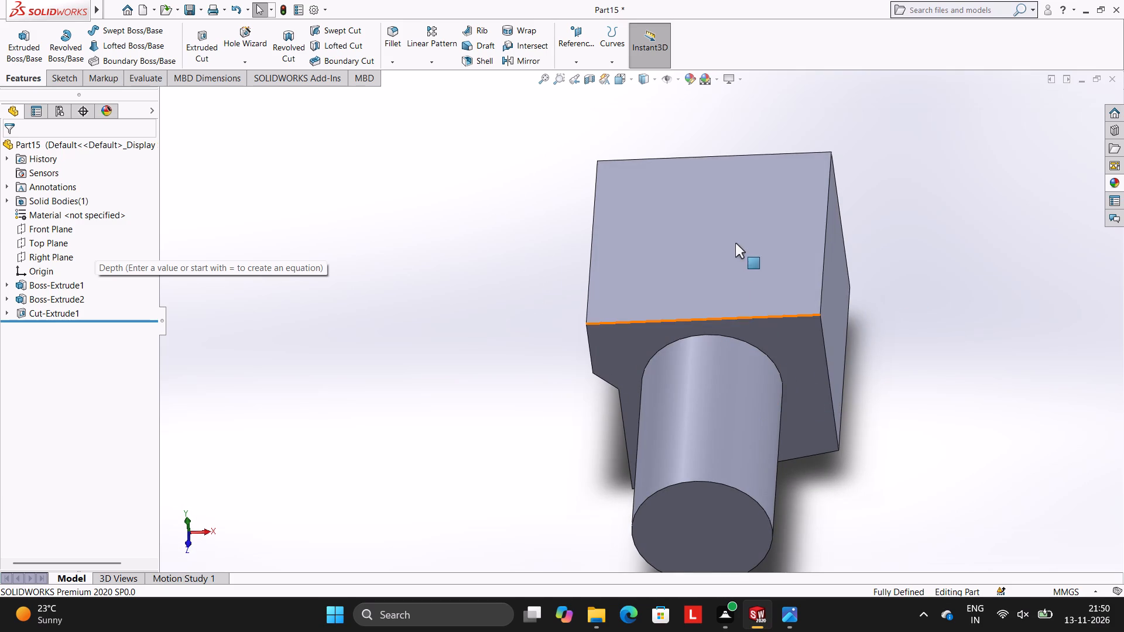
pyautogui.click(725, 243)
pyautogui.click(778, 205)
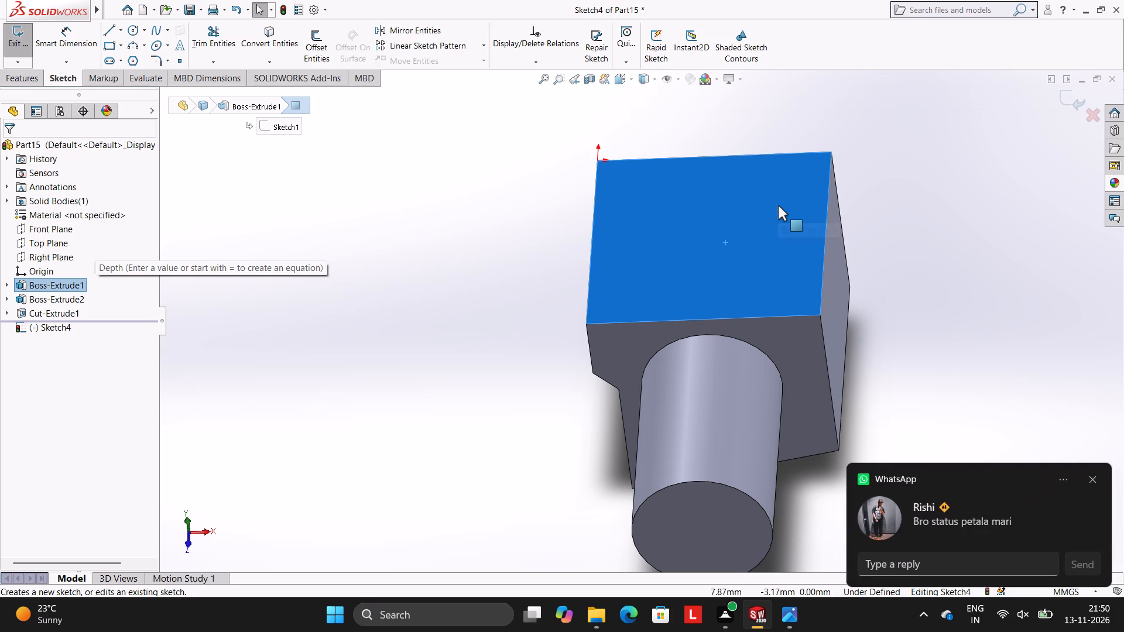
pyautogui.hotkey('ctrl', '8')
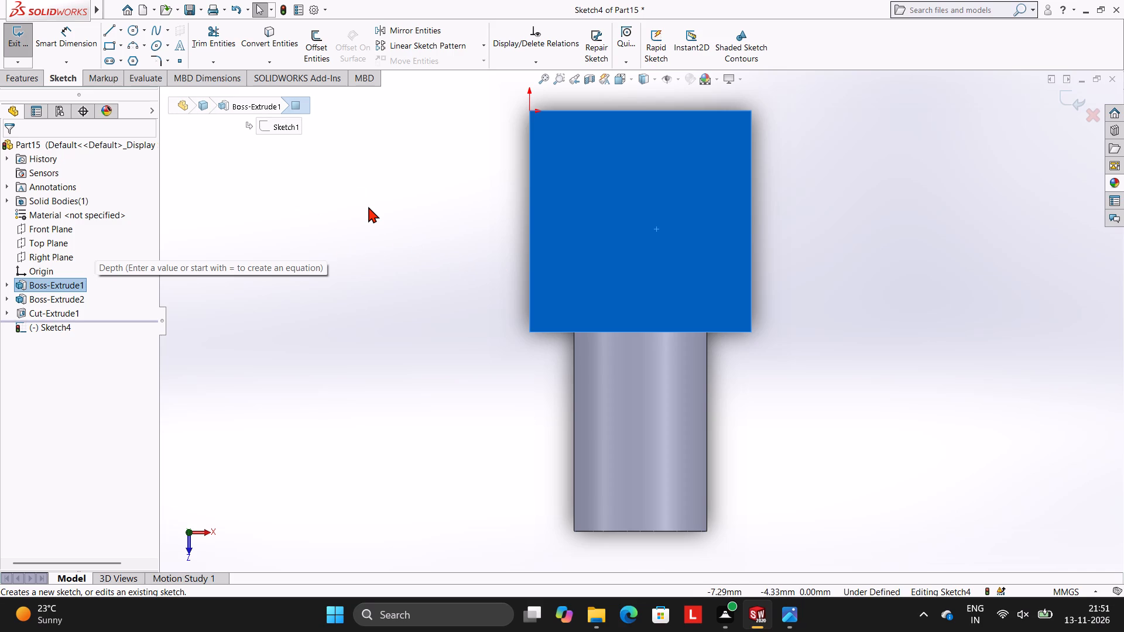
pyautogui.press('Escape')
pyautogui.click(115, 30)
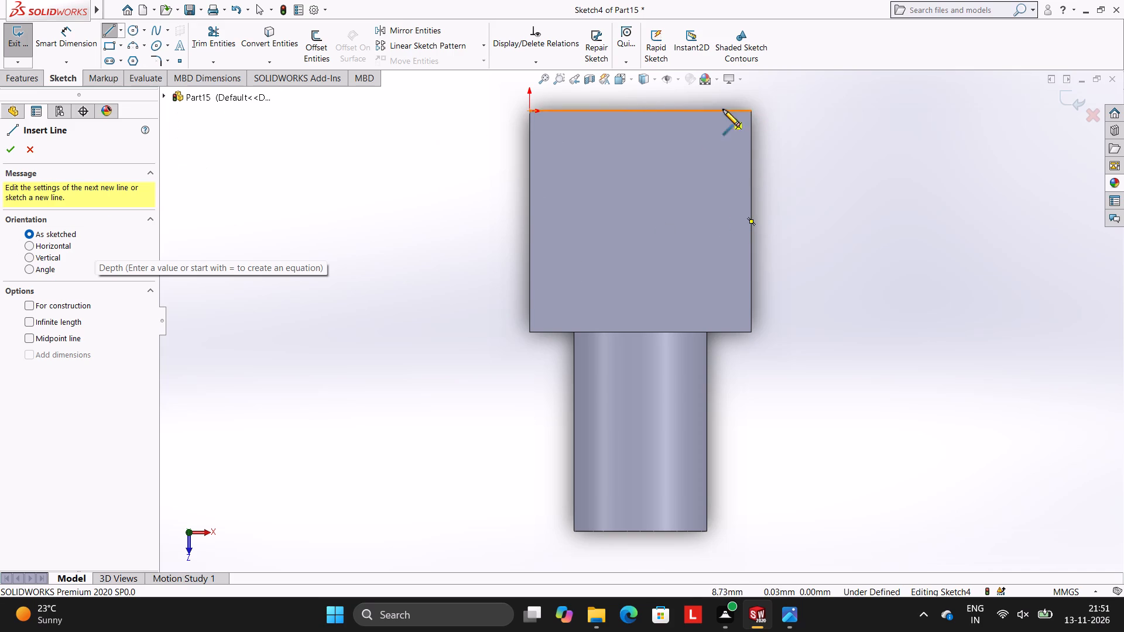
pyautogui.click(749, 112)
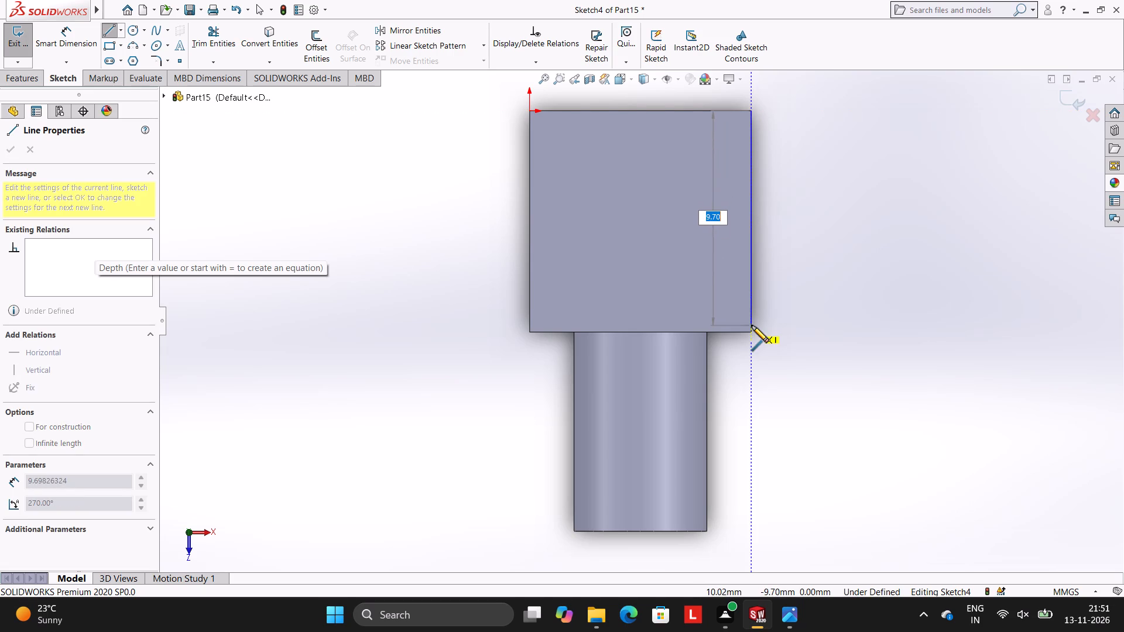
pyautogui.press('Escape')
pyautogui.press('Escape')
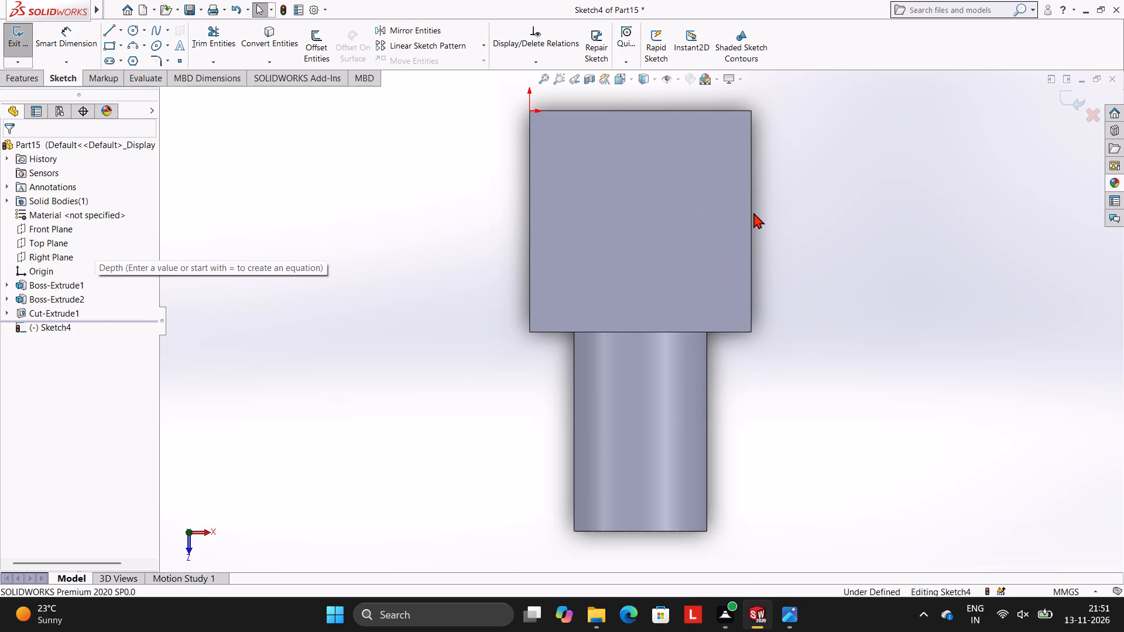
# Draw a 4 mm horizontal line inward from the midpoint of the top face's side edge opposite the cut.
pyautogui.click(107, 33)
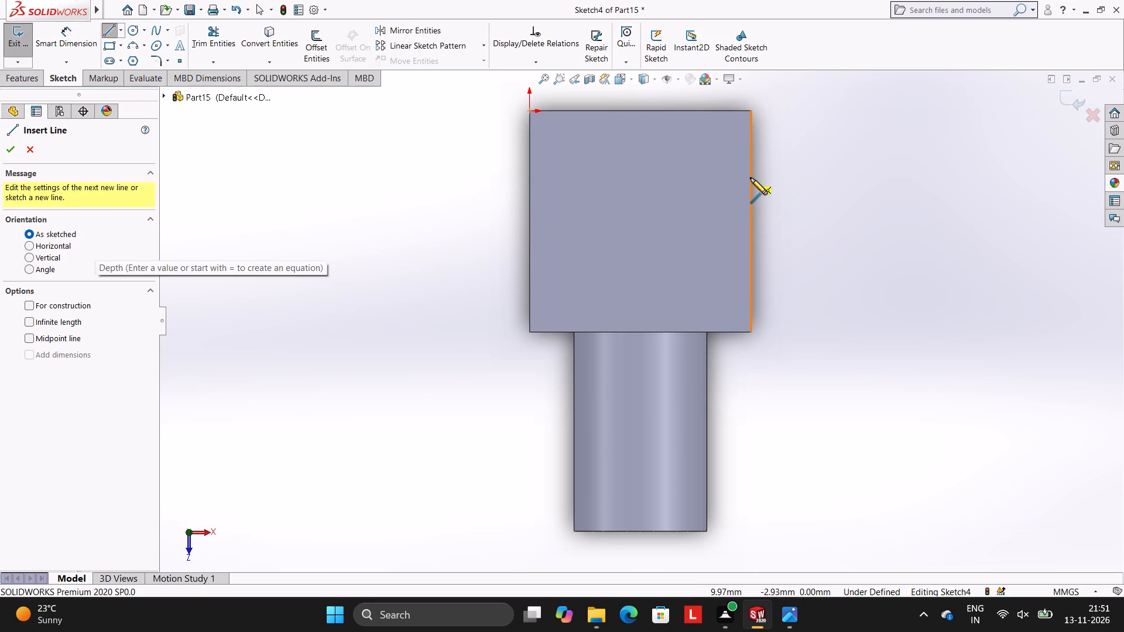
pyautogui.click(752, 222)
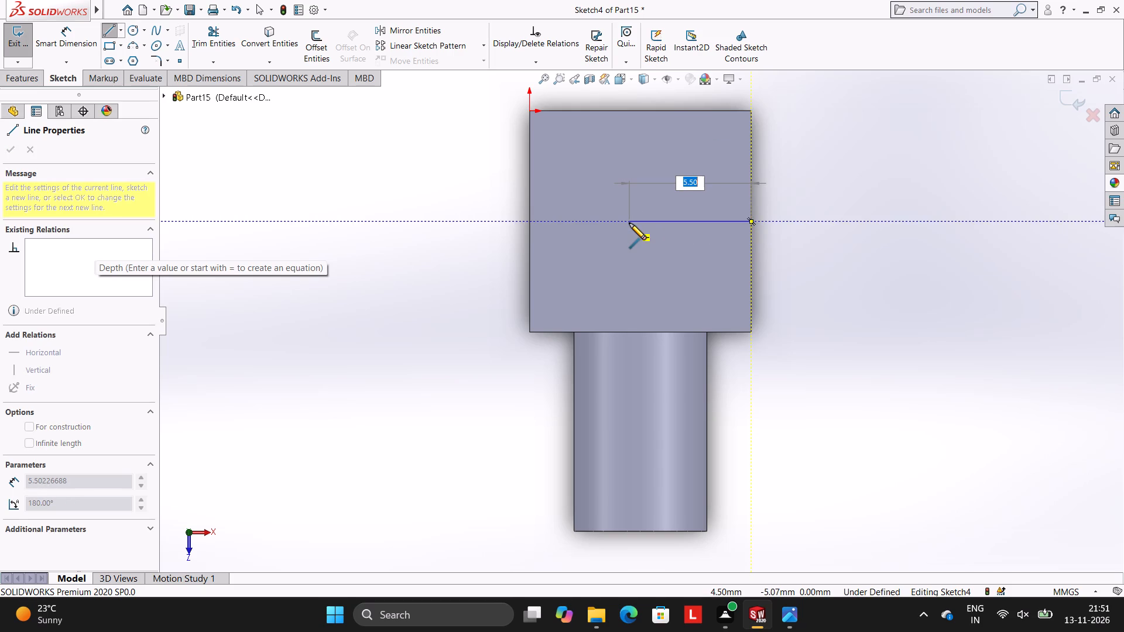
pyautogui.press('4')
pyautogui.press('Return')
pyautogui.press('Escape')
pyautogui.press('Escape')
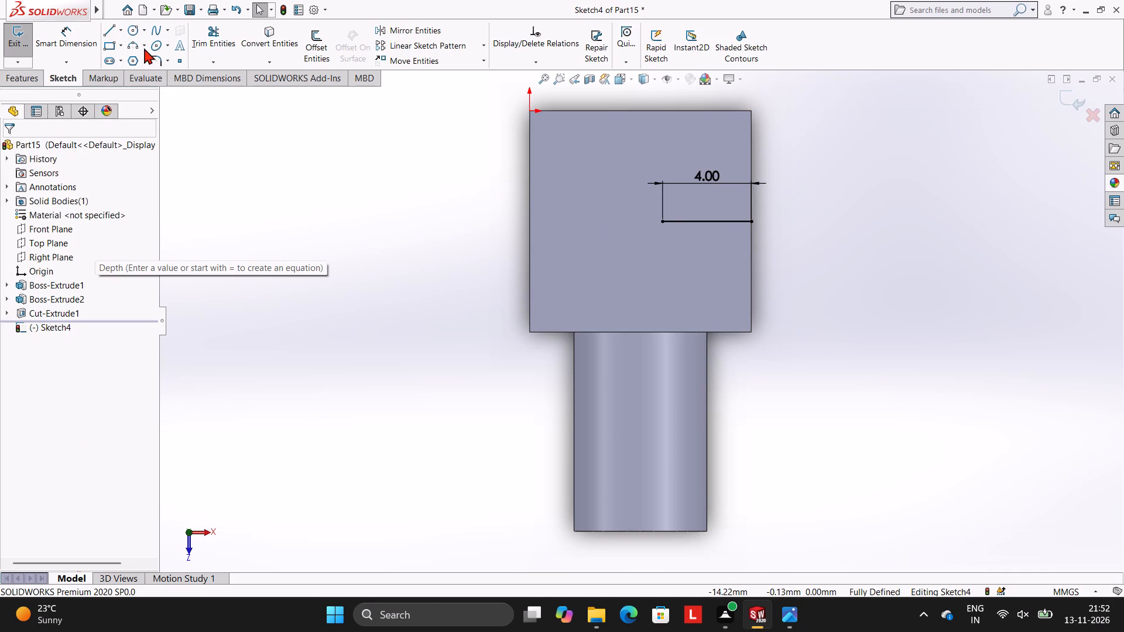
# Draw a 5 mm diameter circle centred on the inner end of the 4 mm line.
pyautogui.click(133, 25)
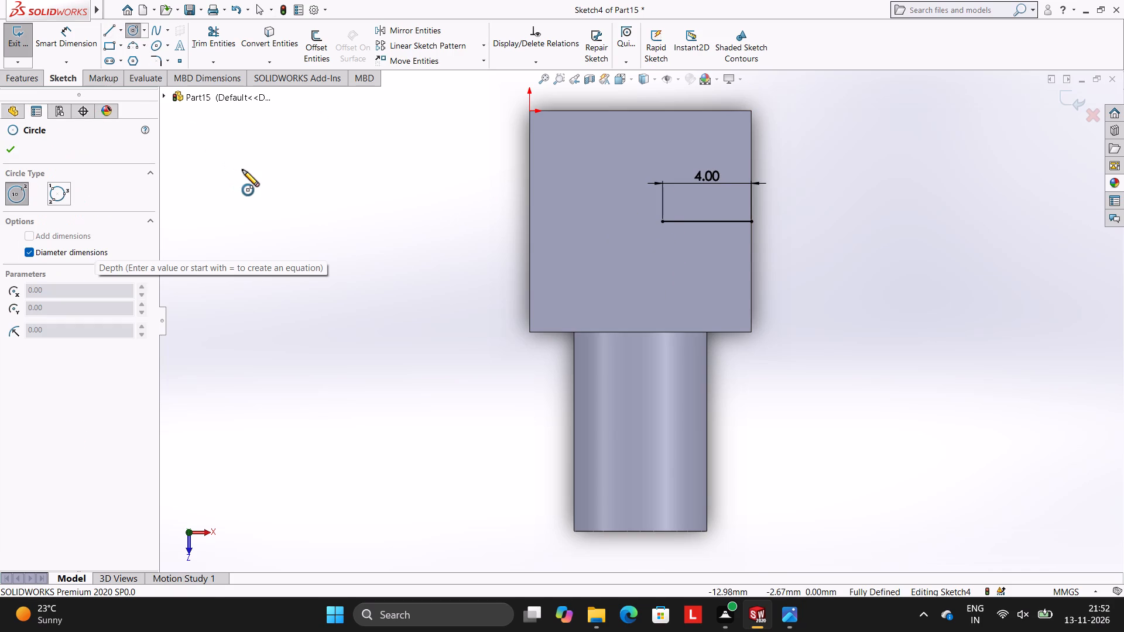
pyautogui.click(663, 221)
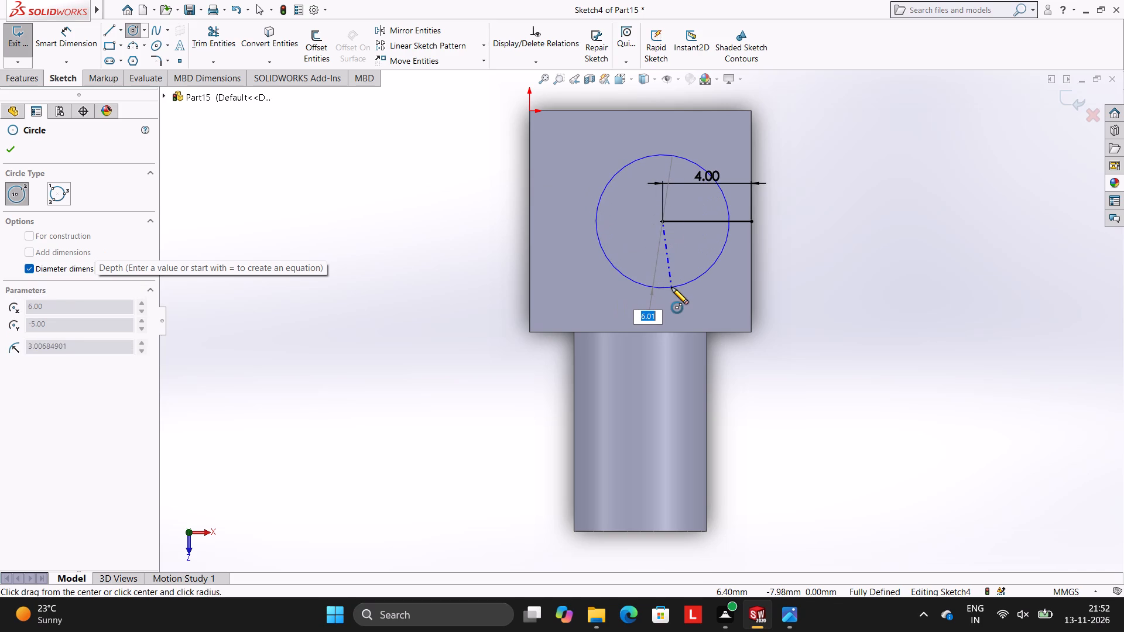
pyautogui.press('5')
pyautogui.press('Return')
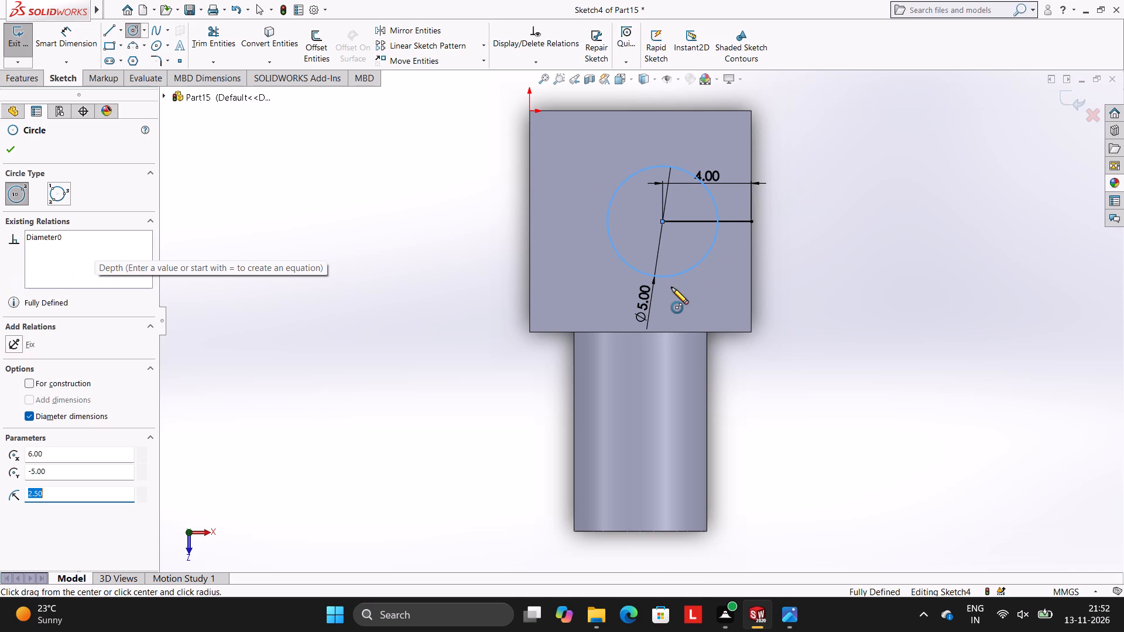
pyautogui.press('Escape')
pyautogui.press('Escape')
pyautogui.press('Escape')
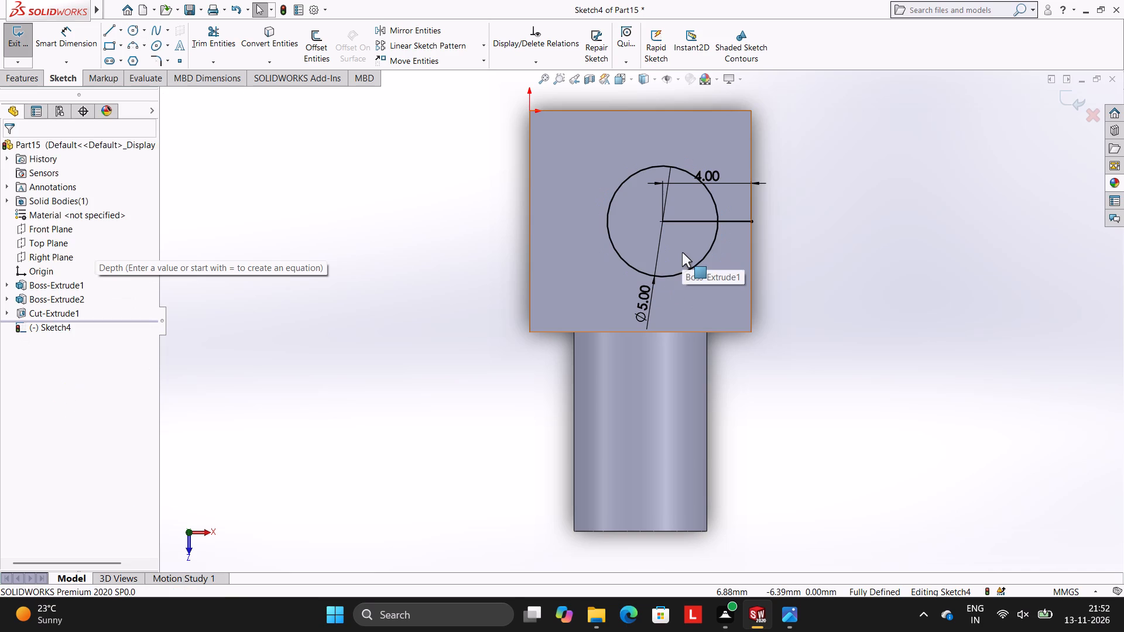
# Draw a 1 mm horizontal line inward from the midpoint of the top face's side edge above the cut.
pyautogui.click(107, 27)
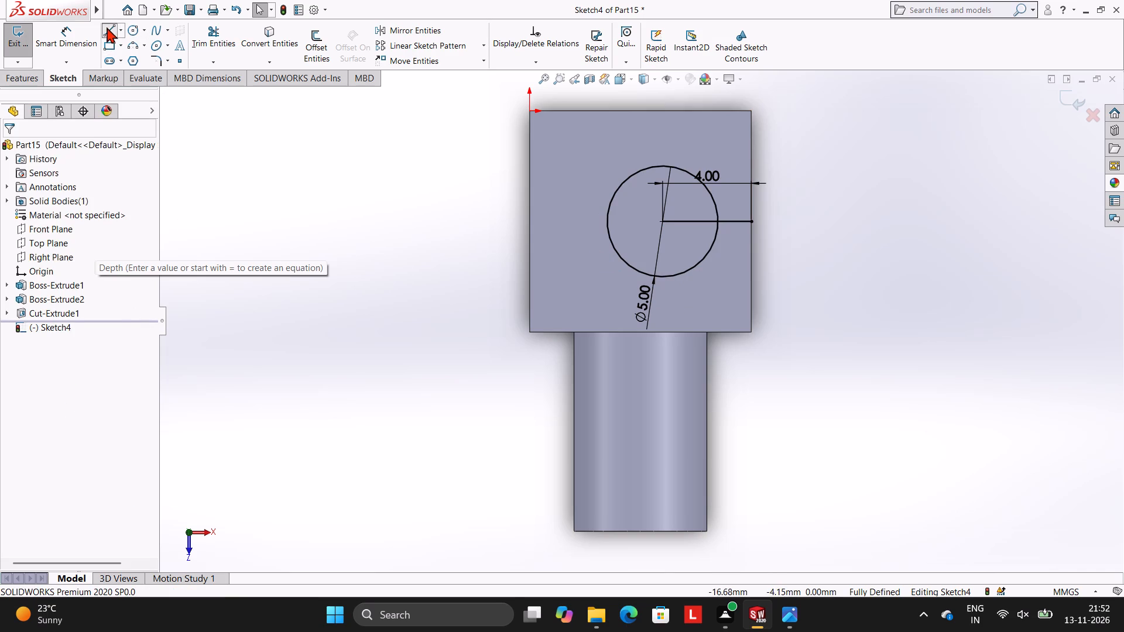
pyautogui.click(529, 222)
pyautogui.press('1')
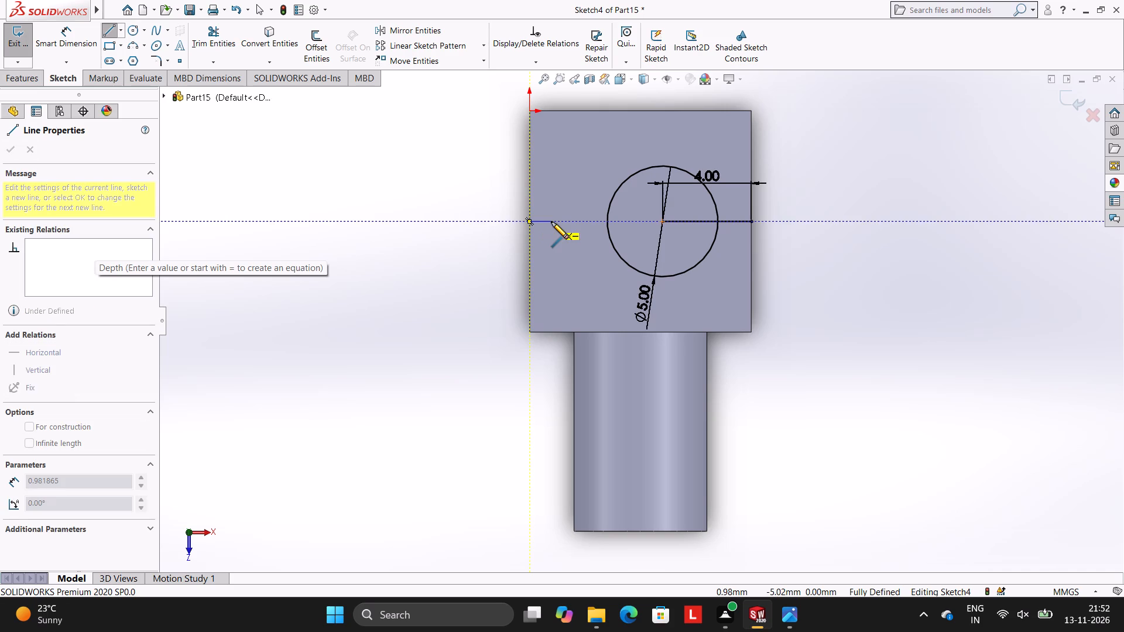
pyautogui.press('Return')
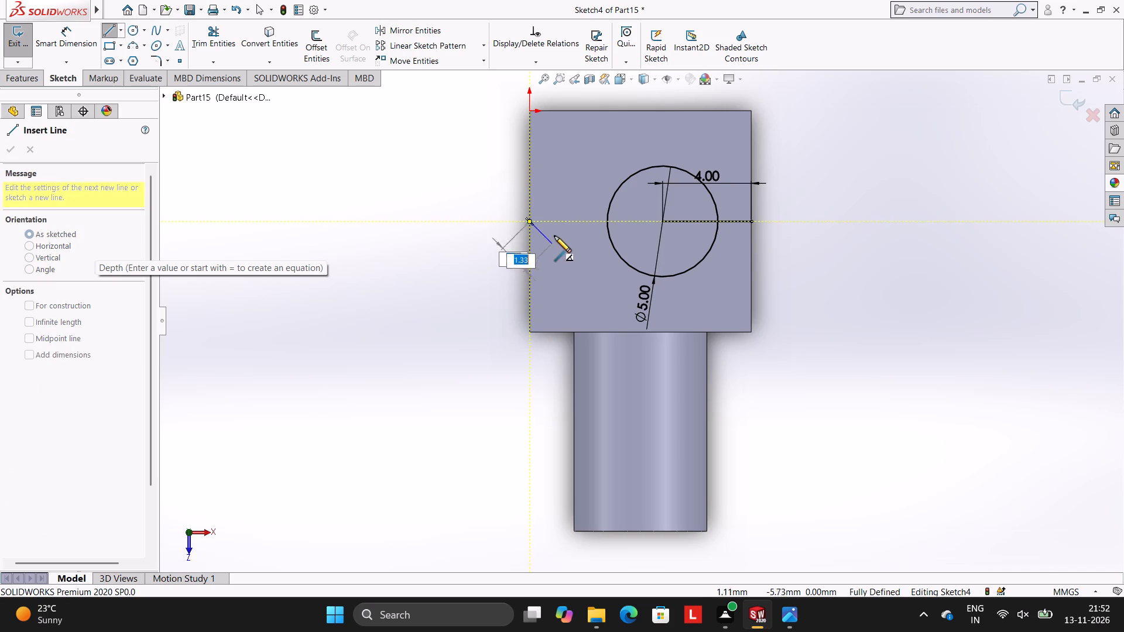
pyautogui.press('1')
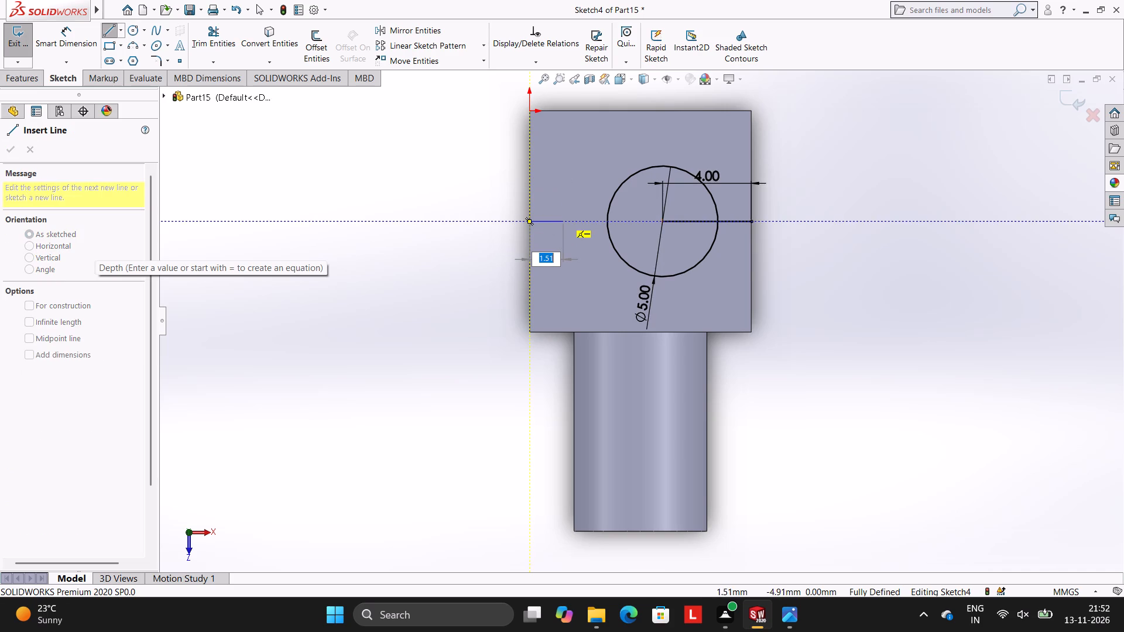
pyautogui.press('Return')
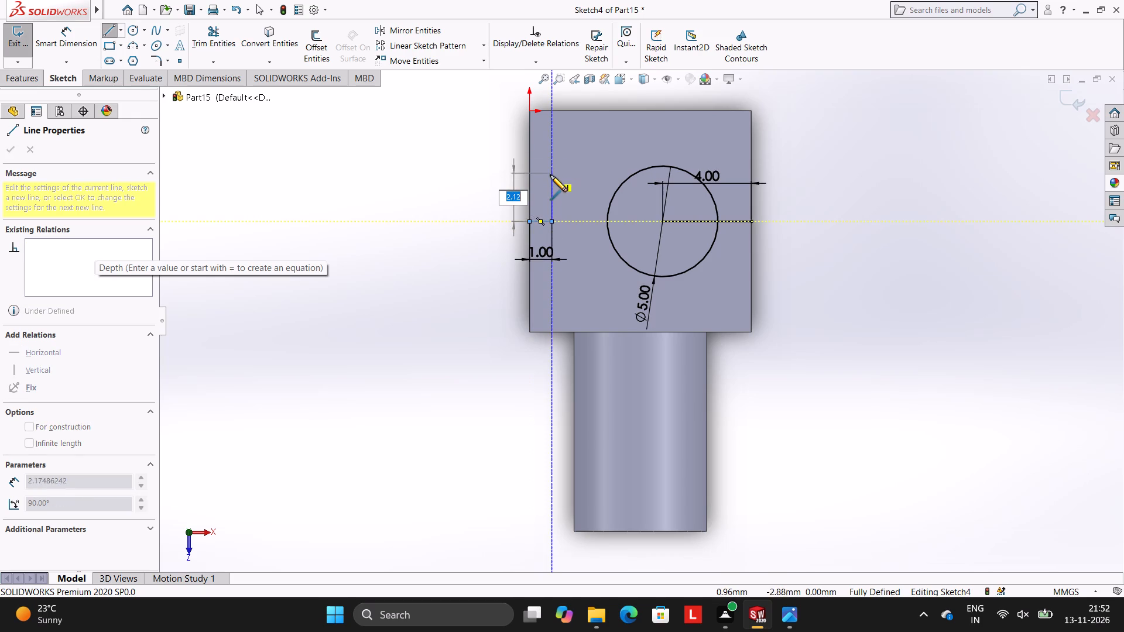
pyautogui.press('Escape')
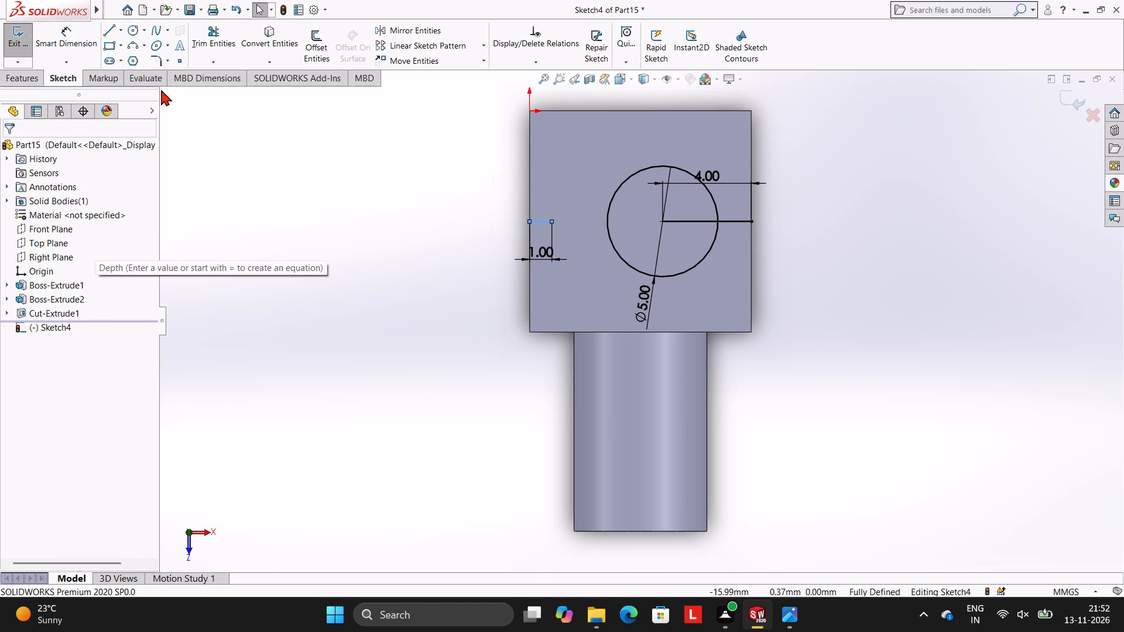
pyautogui.press('Escape')
# Draw a 2.5 mm vertical line from the circle's outer side point away from the boss, and a horizontal line over to align with the 1 mm line's inner end.
pyautogui.click(111, 35)
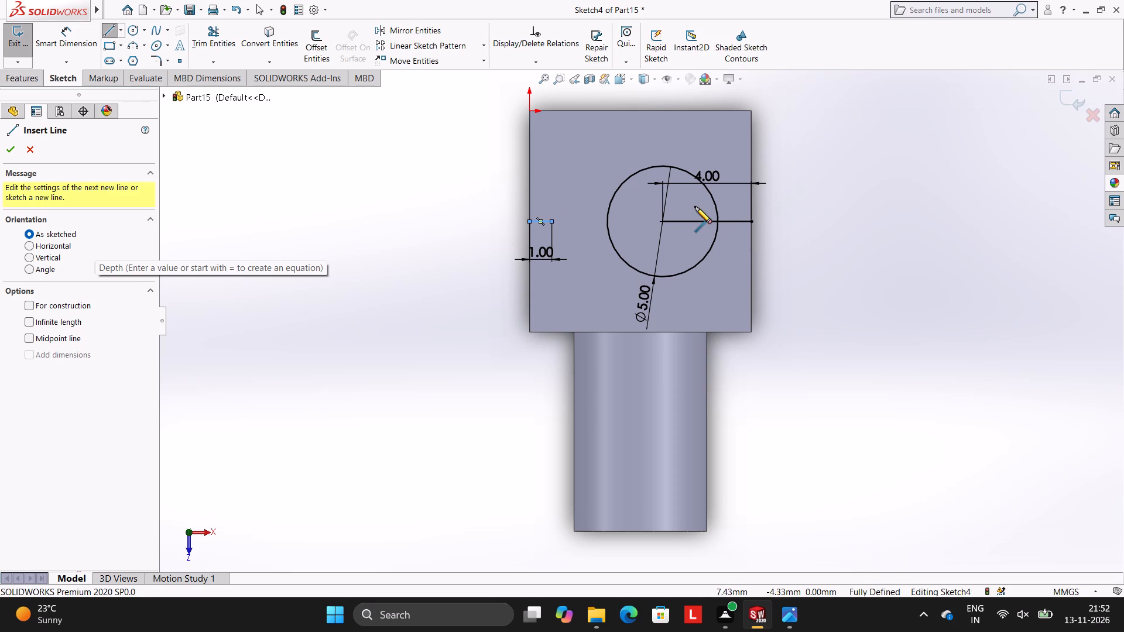
pyautogui.click(717, 221)
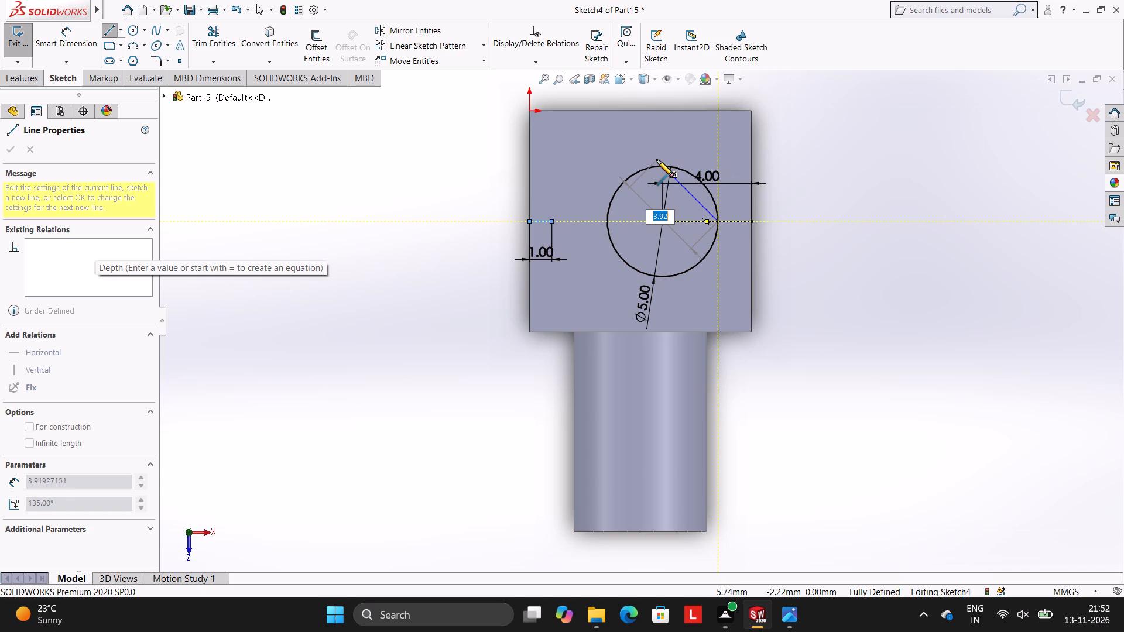
pyautogui.click(719, 164)
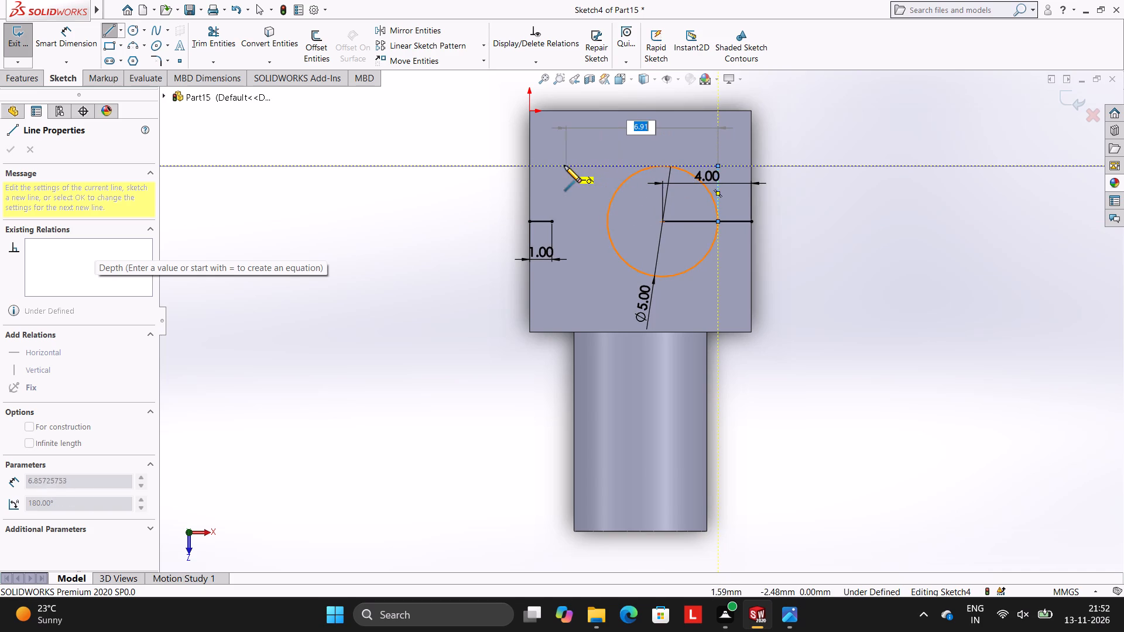
pyautogui.click(551, 167)
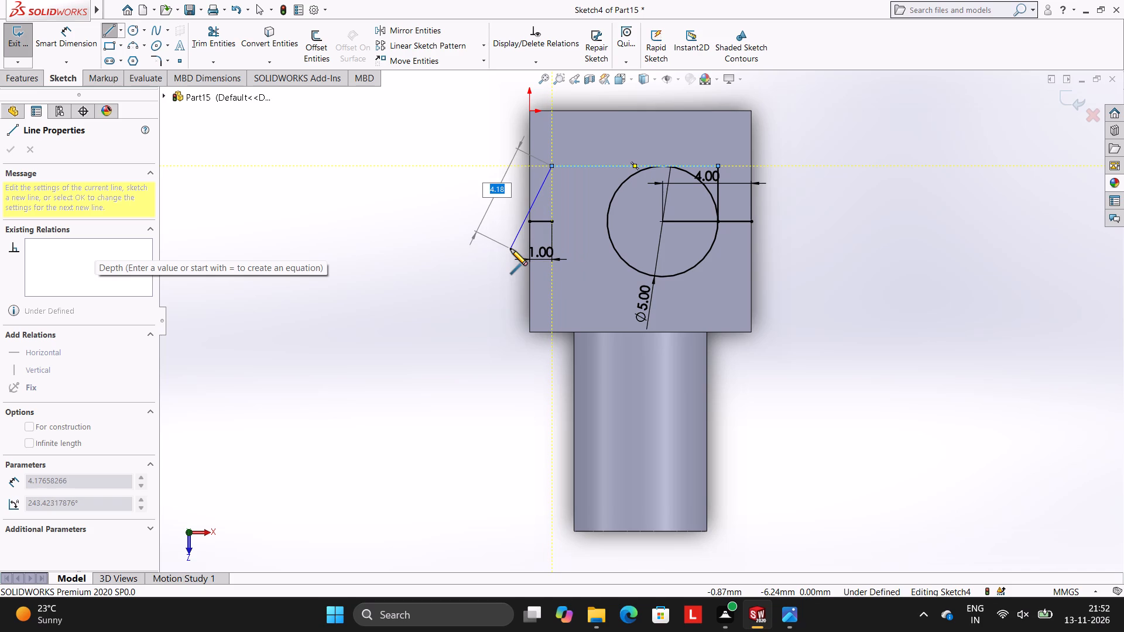
pyautogui.press('Escape')
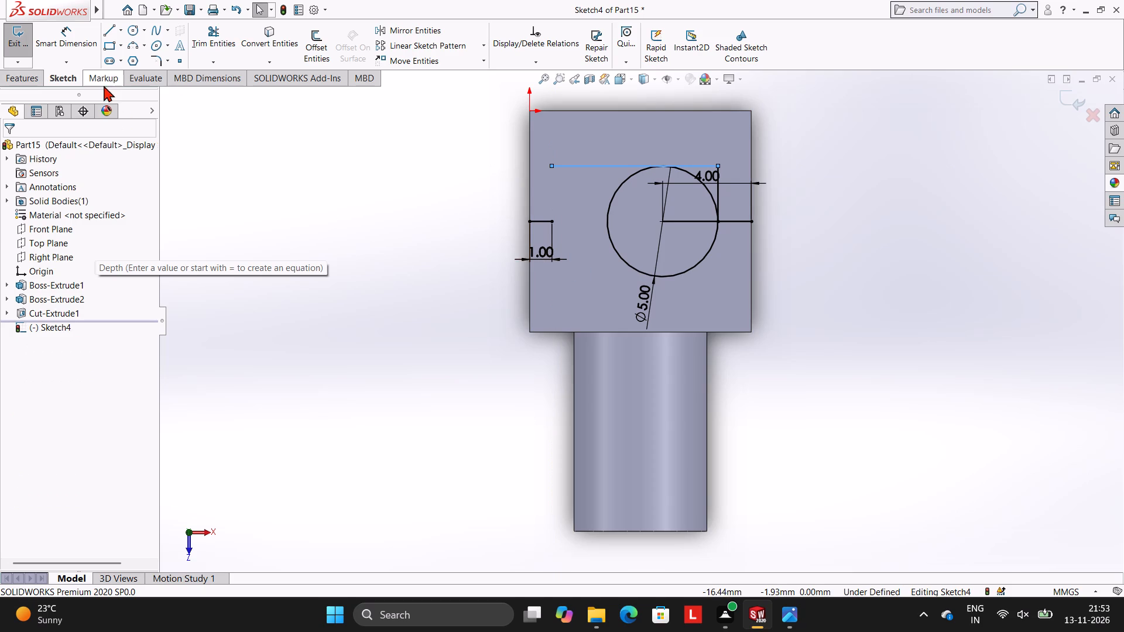
# Draw a slanted line about 9 mm long, tangent to the circle on its boss side and running out past the face's cut-side edge.
pyautogui.click(104, 29)
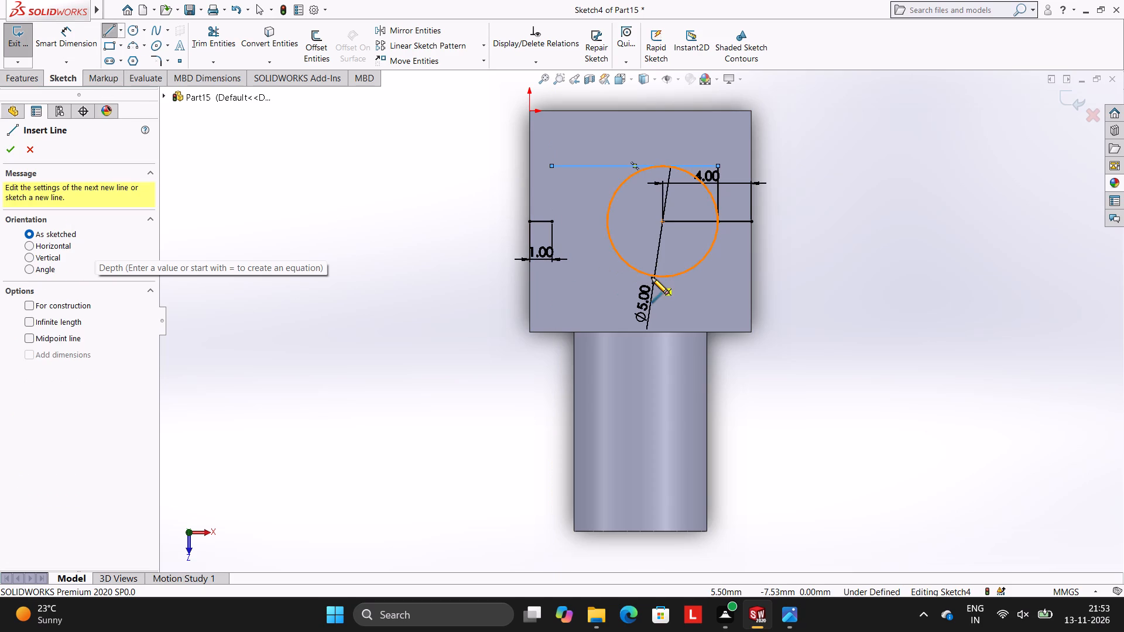
pyautogui.click(642, 270)
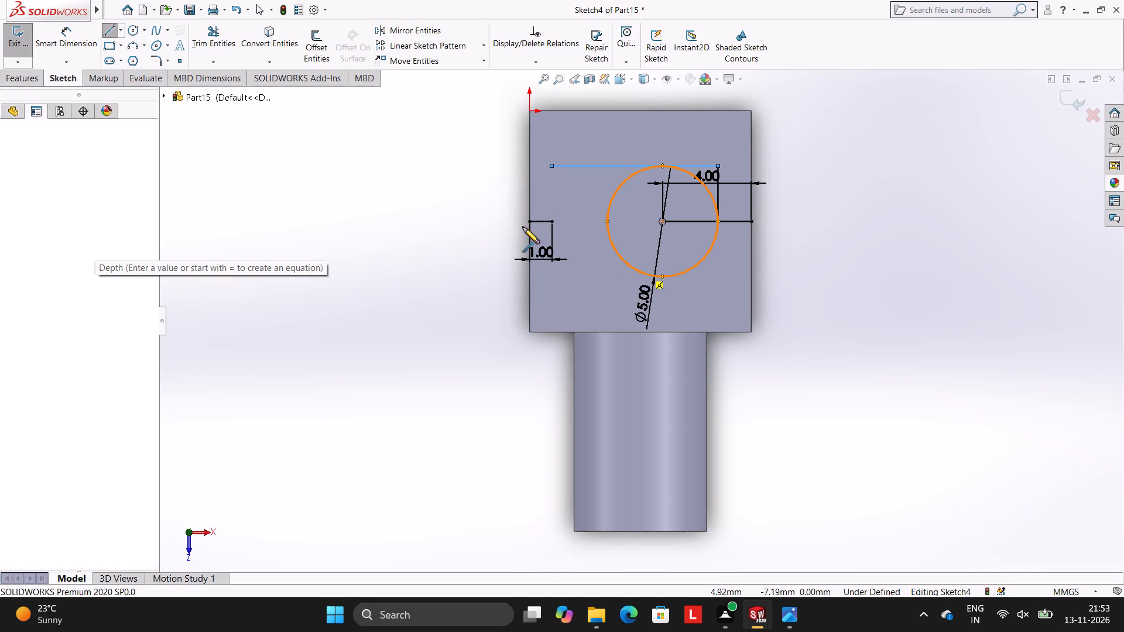
pyautogui.click(457, 202)
pyautogui.press('Escape')
pyautogui.press('Escape')
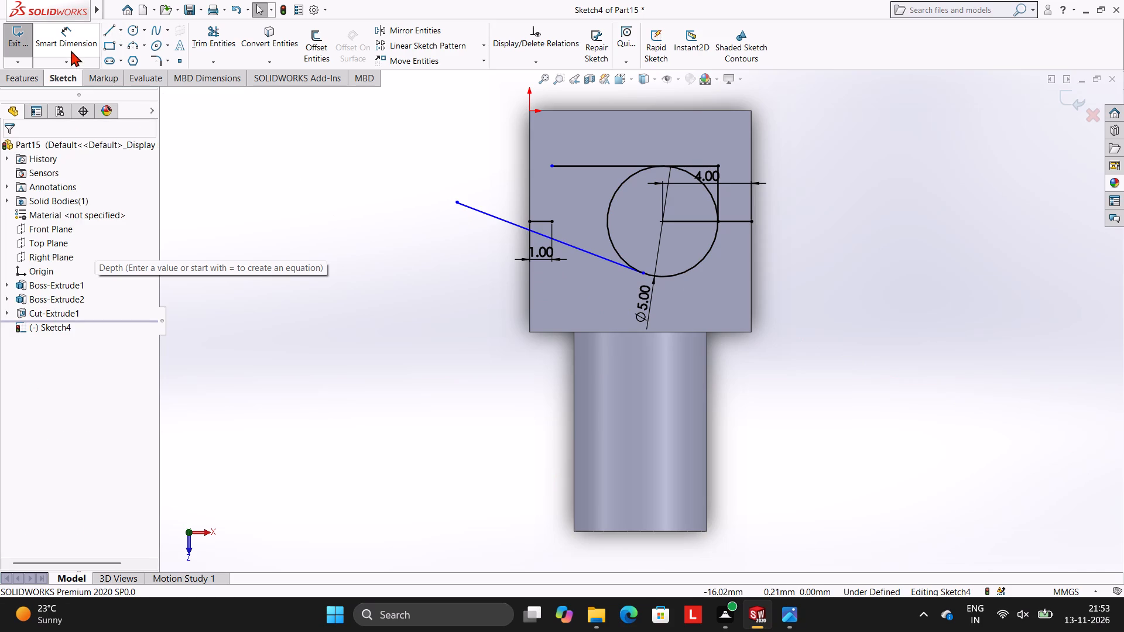
# Dimension the slanted line's angle to the face's boss-side edge as 20 degrees.
pyautogui.click(63, 40)
pyautogui.click(589, 254)
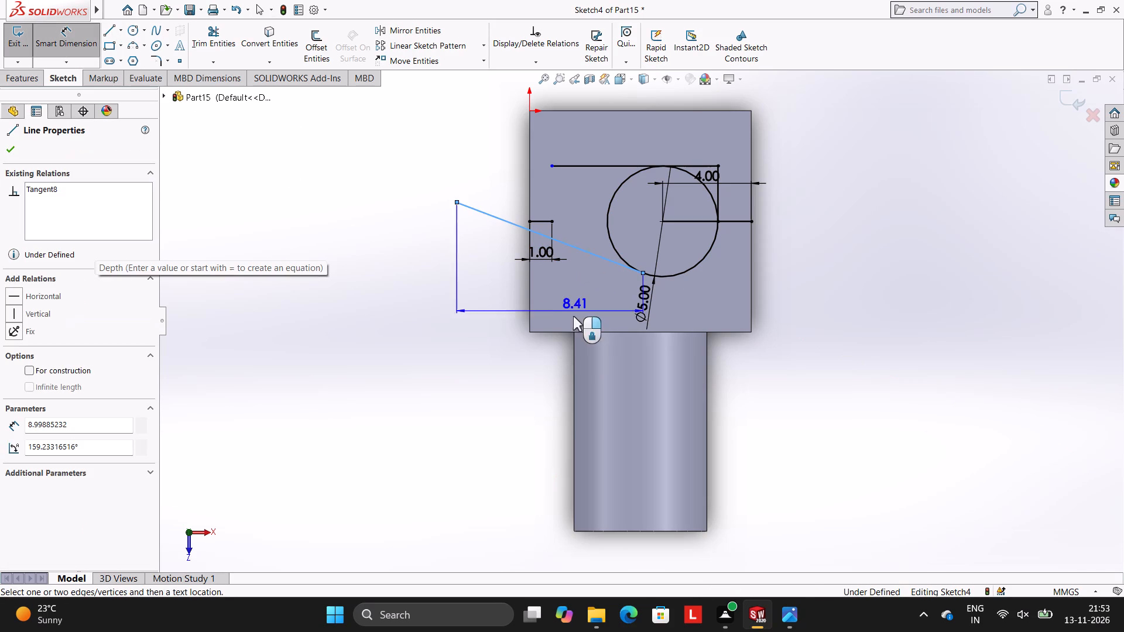
pyautogui.click(566, 332)
pyautogui.click(479, 253)
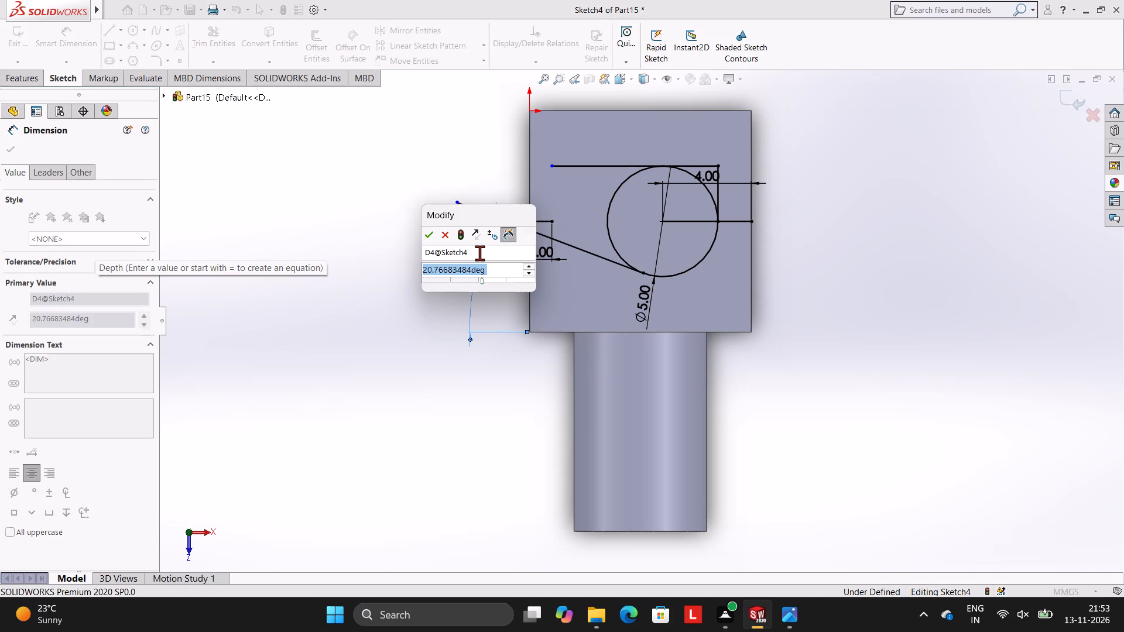
pyautogui.write('20')
pyautogui.press('Return')
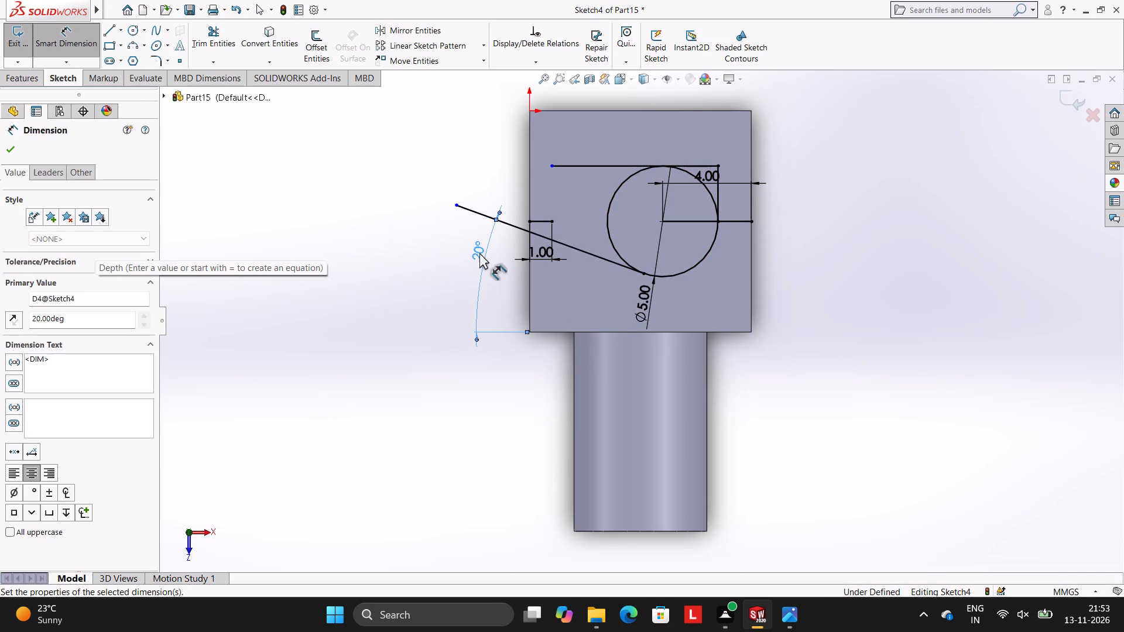
pyautogui.press('Escape')
pyautogui.press('Escape')
pyautogui.press('Escape')
# Draw a vertical line from the free end of the horizontal line through the 1 mm line's inner end and across the slanted line.
pyautogui.scroll(-2, 587, 233)
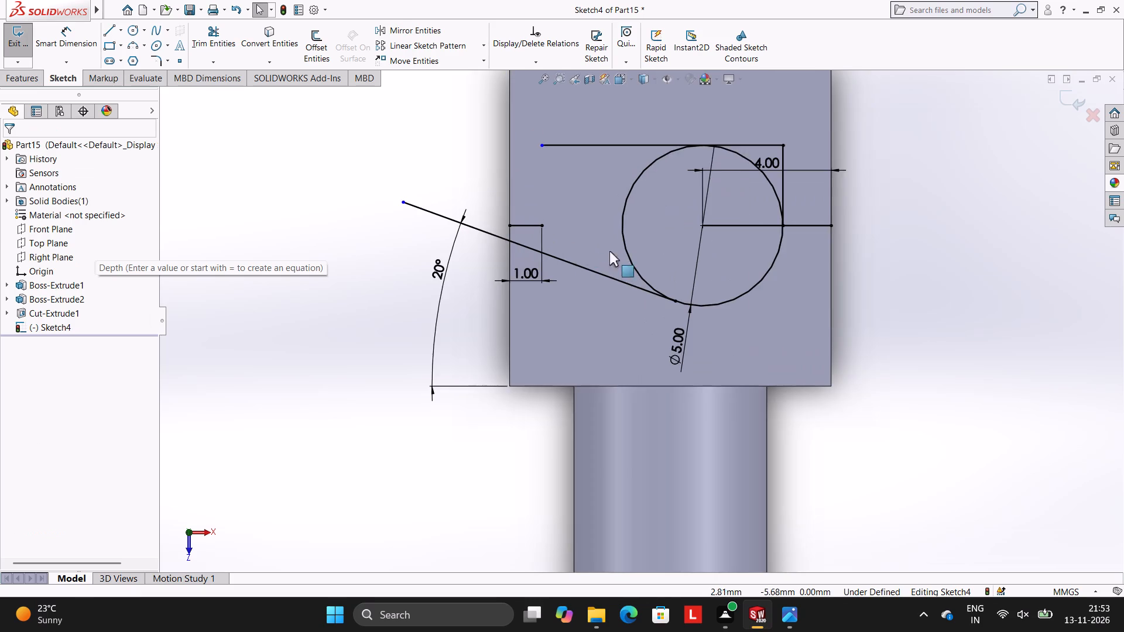
pyautogui.scroll(-2, 640, 251)
pyautogui.click(105, 28)
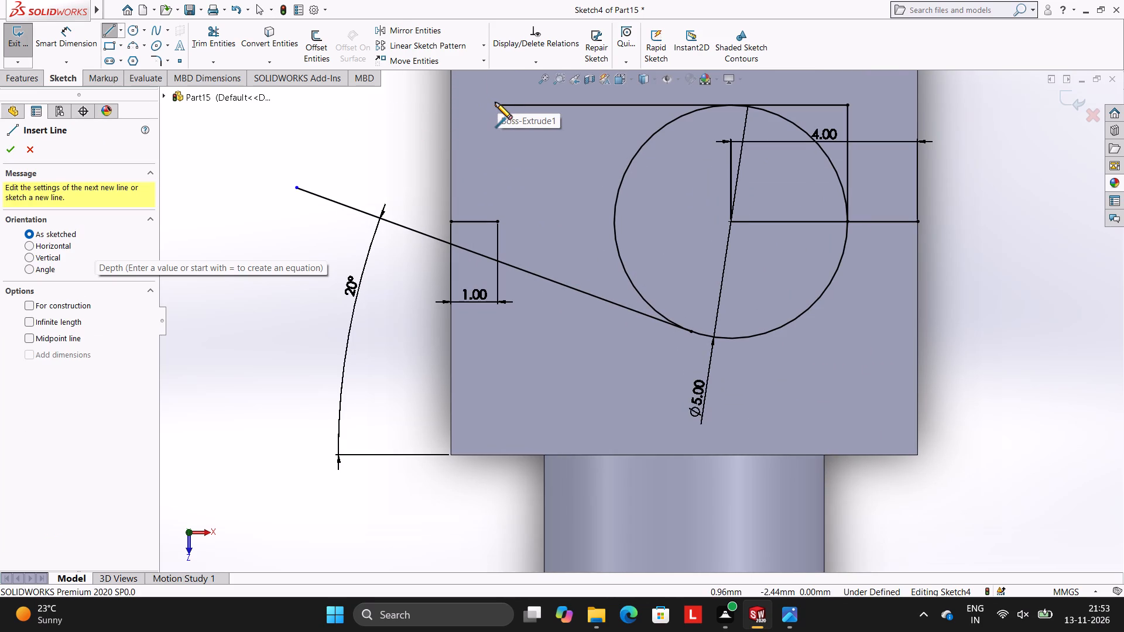
pyautogui.click(496, 103)
pyautogui.click(495, 334)
pyautogui.press('Escape')
pyautogui.press('Escape')
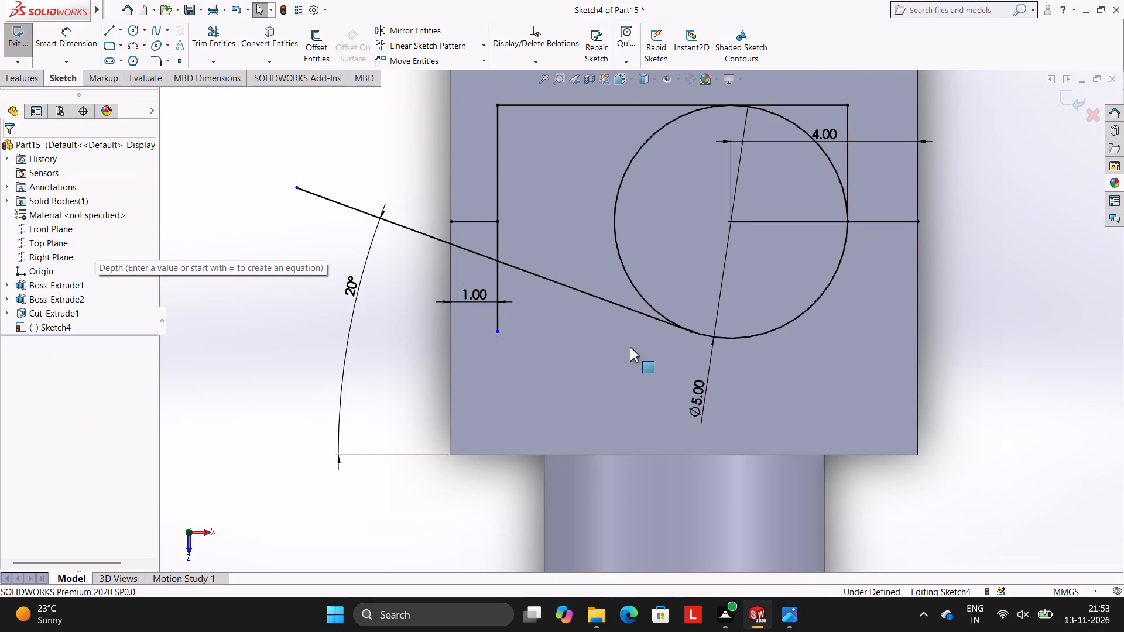
# Trim the slanted and vertical lines' overhangs at their crossing, the 1 mm line, and the circle's arc facing the cut side.
pyautogui.scroll(2, 683, 338)
pyautogui.scroll(-2, 698, 287)
pyautogui.scroll(3, 698, 287)
pyautogui.scroll(1, 764, 335)
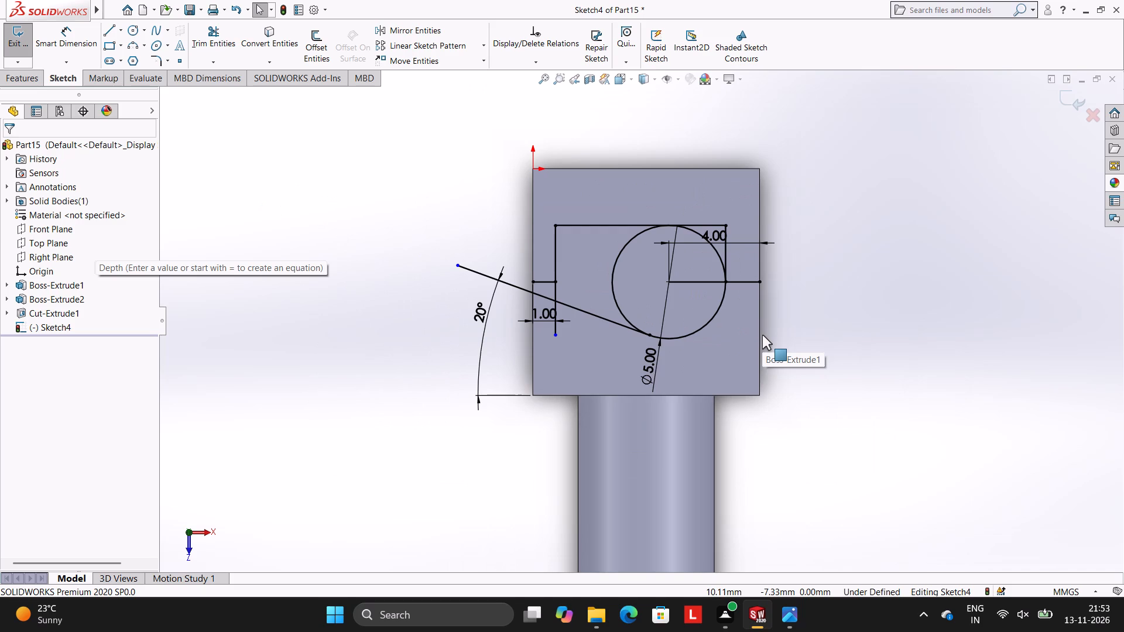
pyautogui.click(230, 46)
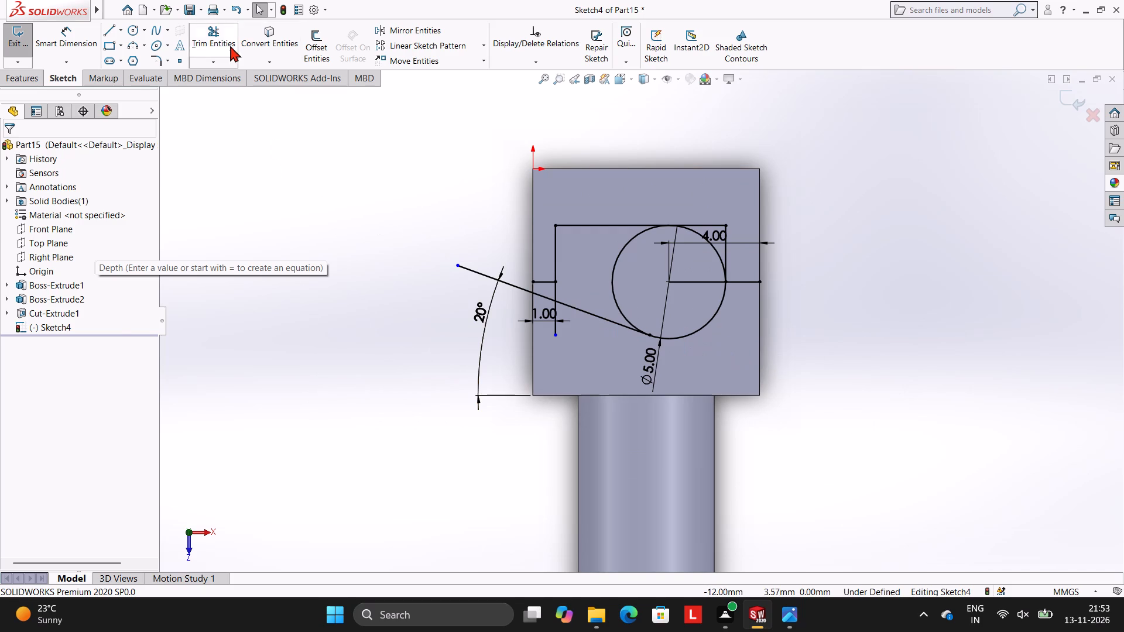
pyautogui.click(486, 280)
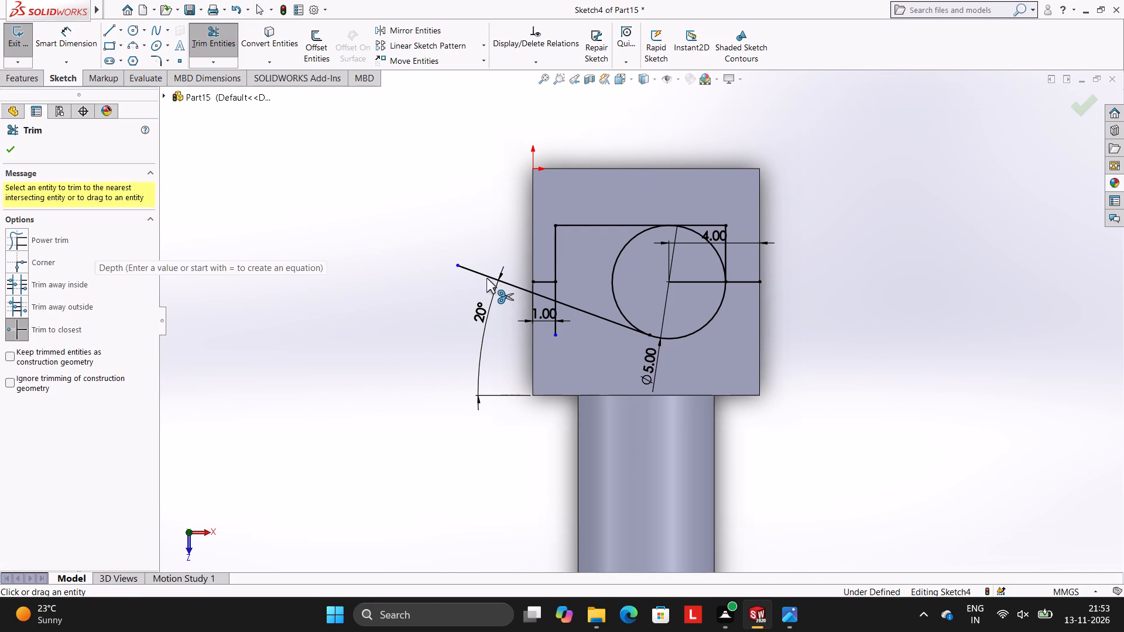
pyautogui.click(486, 278)
pyautogui.click(546, 280)
pyautogui.click(554, 324)
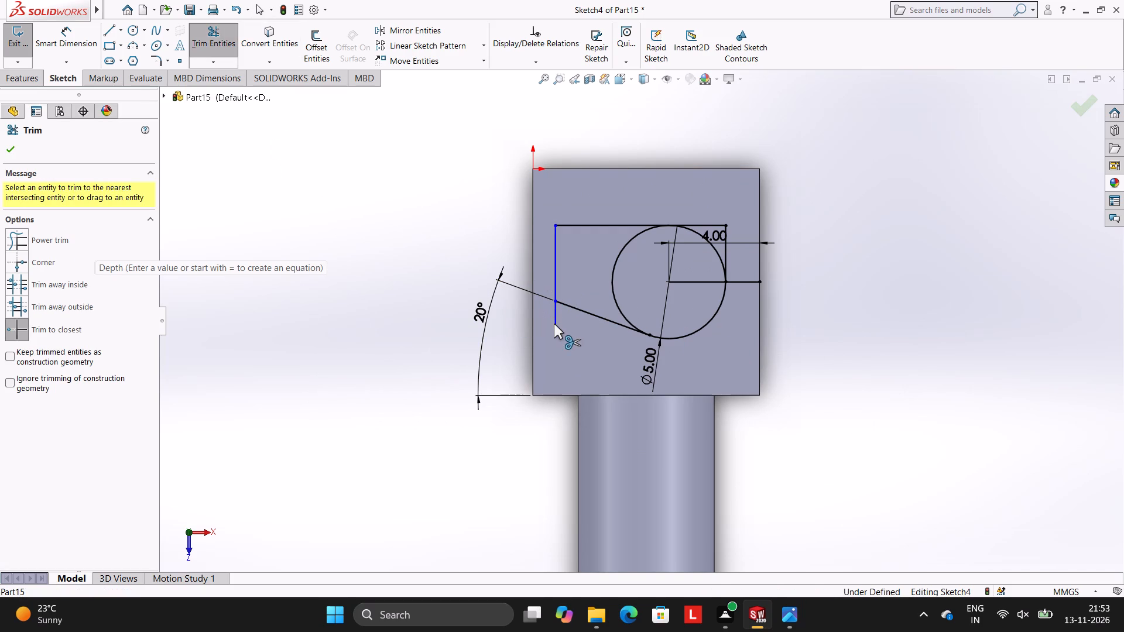
pyautogui.press('Escape')
pyautogui.press('Escape')
pyautogui.press('Escape')
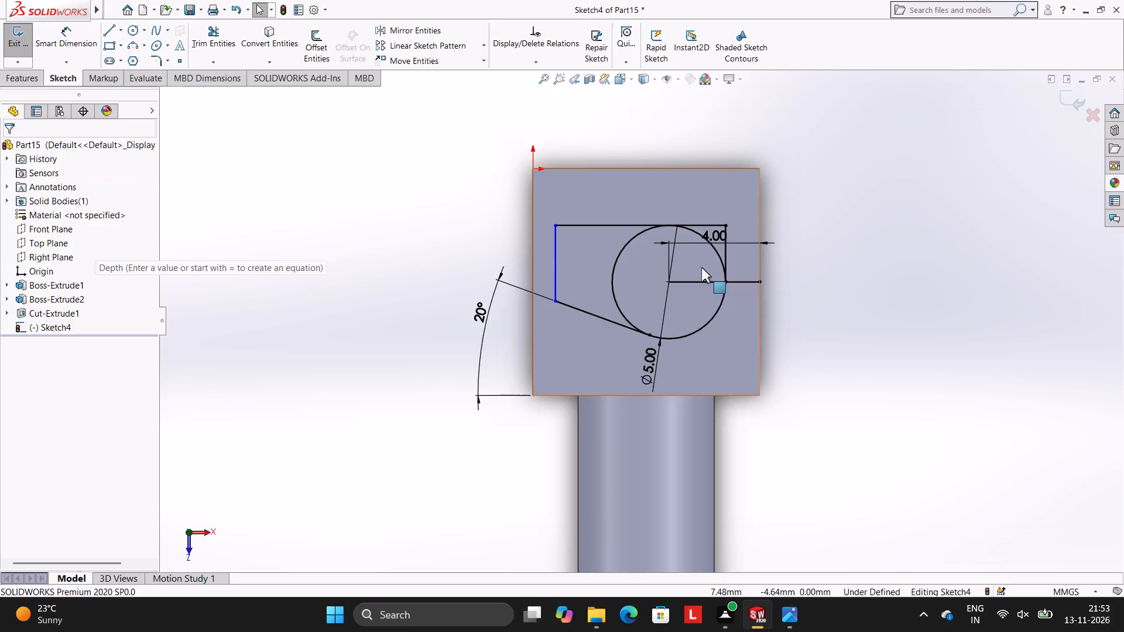
pyautogui.click(215, 37)
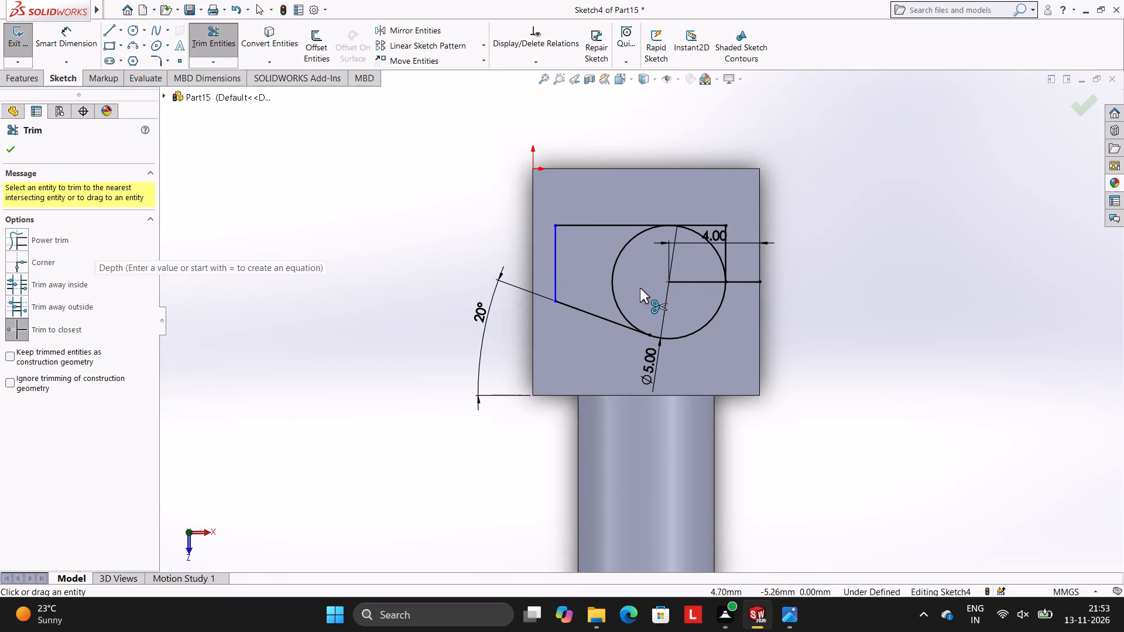
pyautogui.click(614, 266)
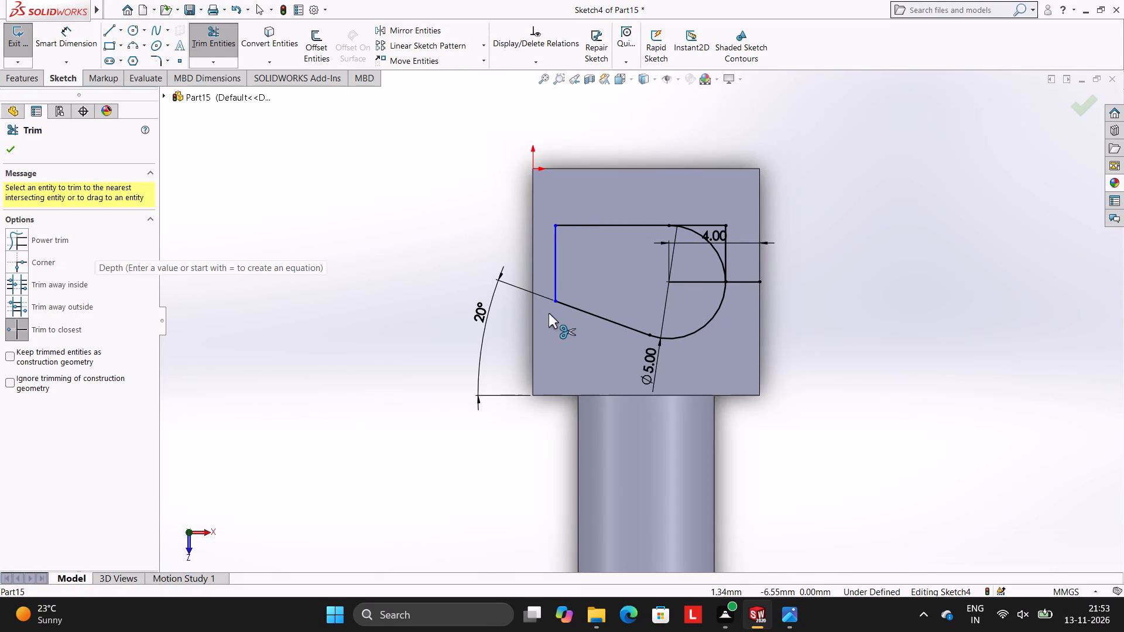
# Draw a line continuing the 20-degree slope from the circle's tangent point past the face's side edge opposite the cut.
pyautogui.click(110, 32)
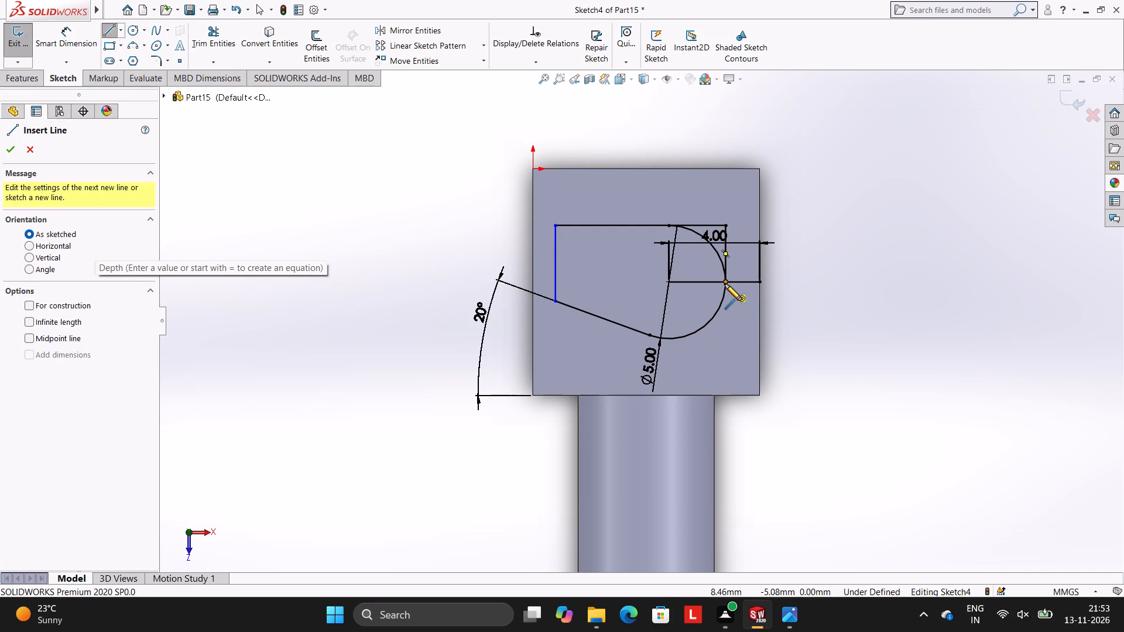
pyautogui.click(647, 334)
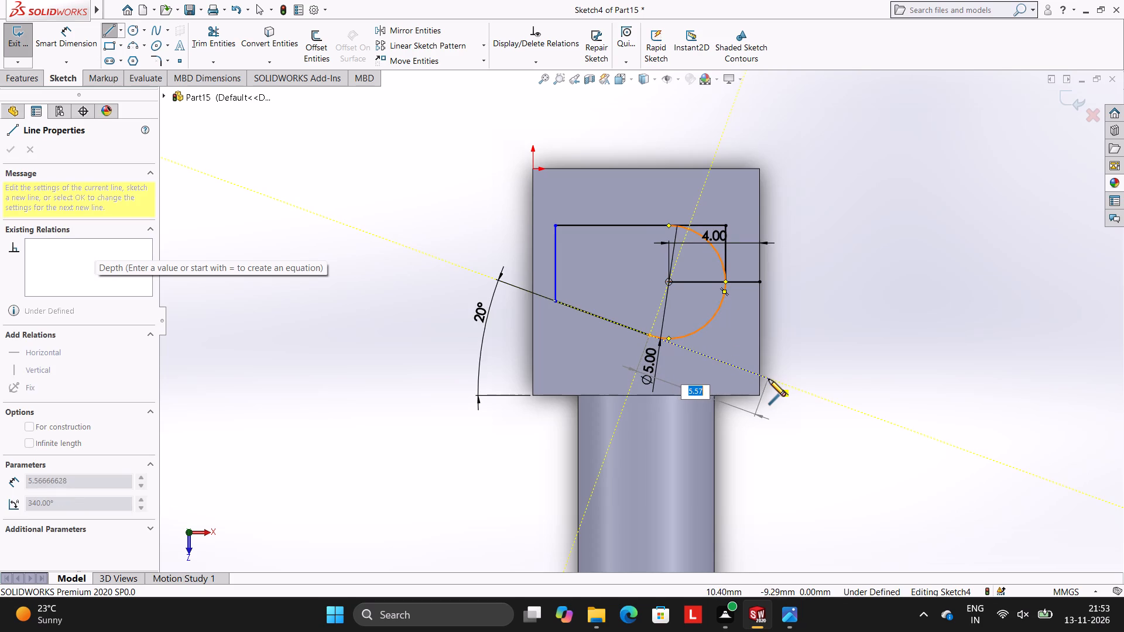
pyautogui.click(773, 381)
pyautogui.press('Escape')
pyautogui.press('Escape')
pyautogui.press('Escape')
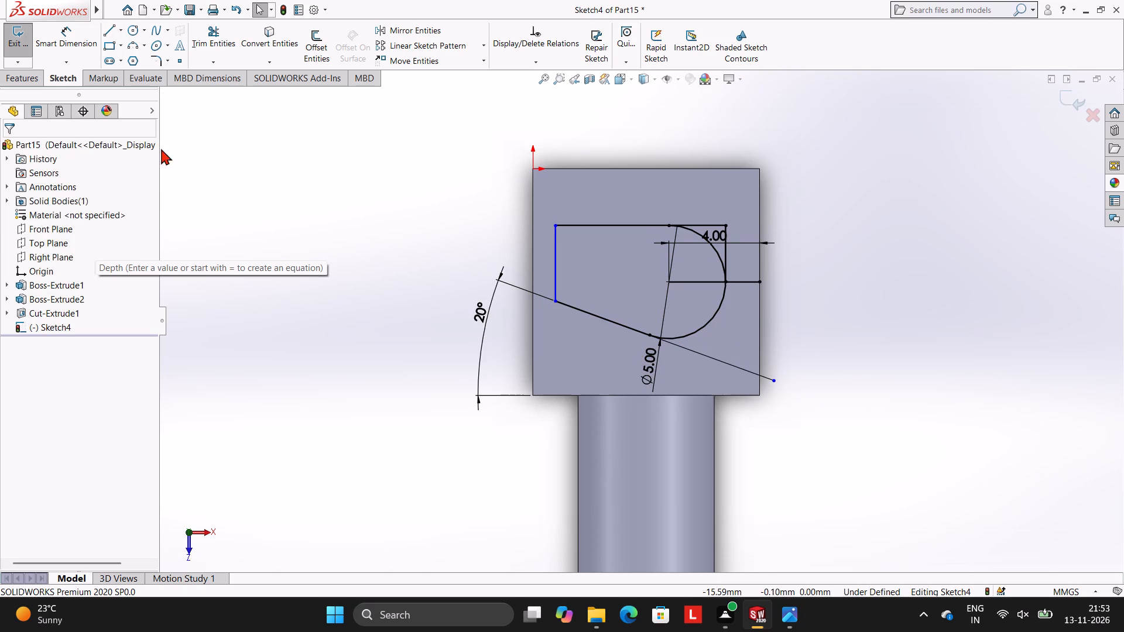
# Draw a vertical line about 4.3 mm long from the circle's outer side point toward the boss, crossing the extended sloped line.
pyautogui.click(108, 37)
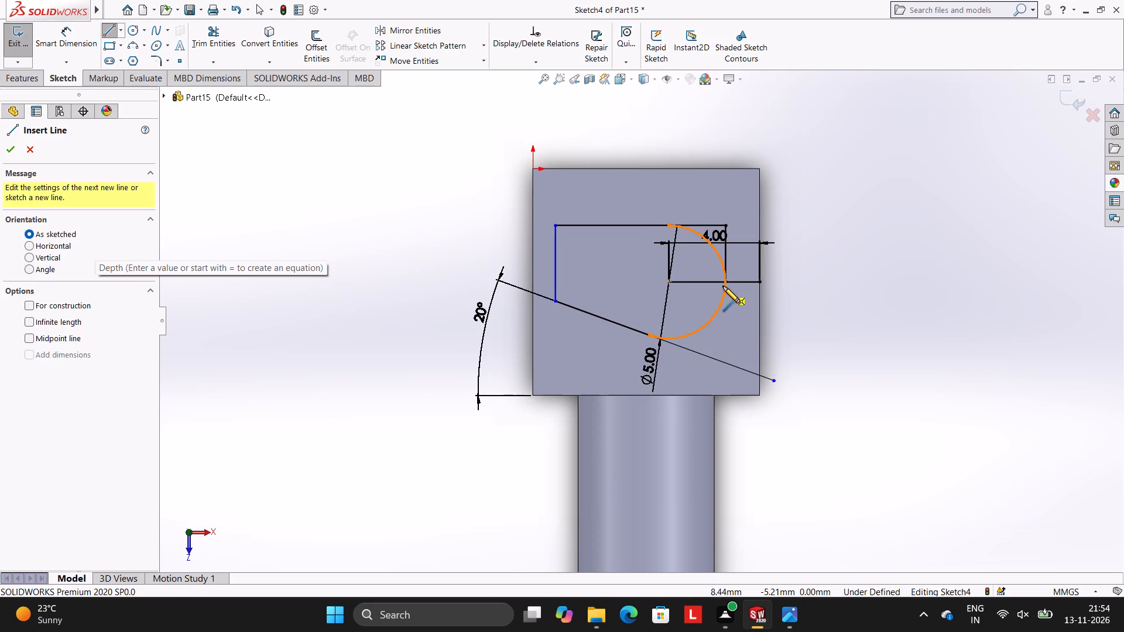
pyautogui.click(727, 282)
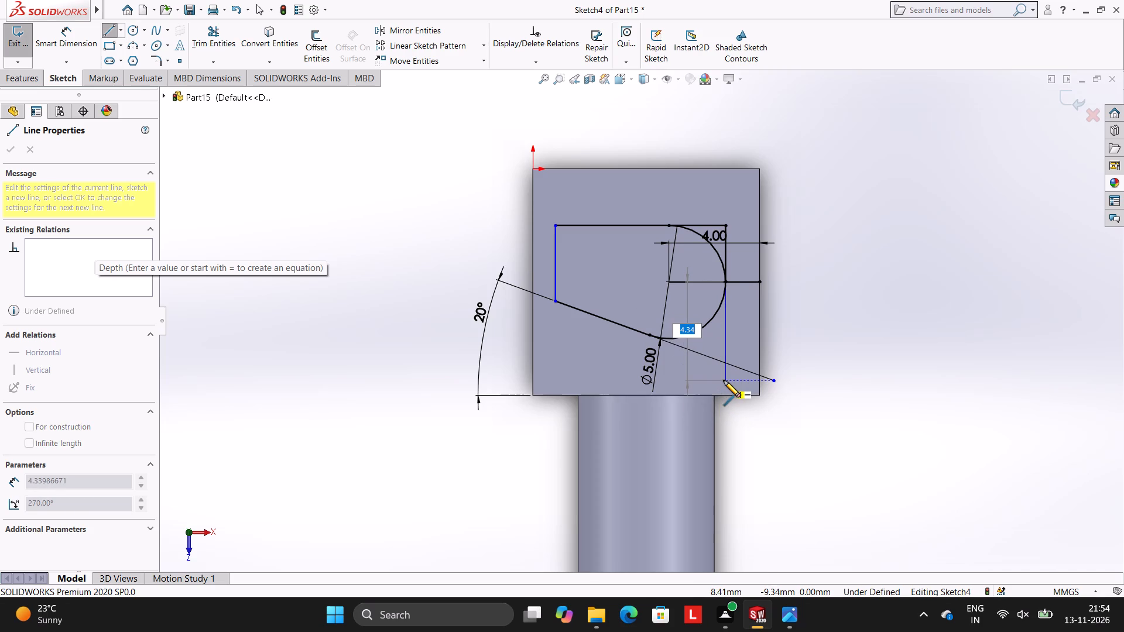
pyautogui.click(724, 380)
pyautogui.press('Escape')
pyautogui.press('Escape')
pyautogui.press('Escape')
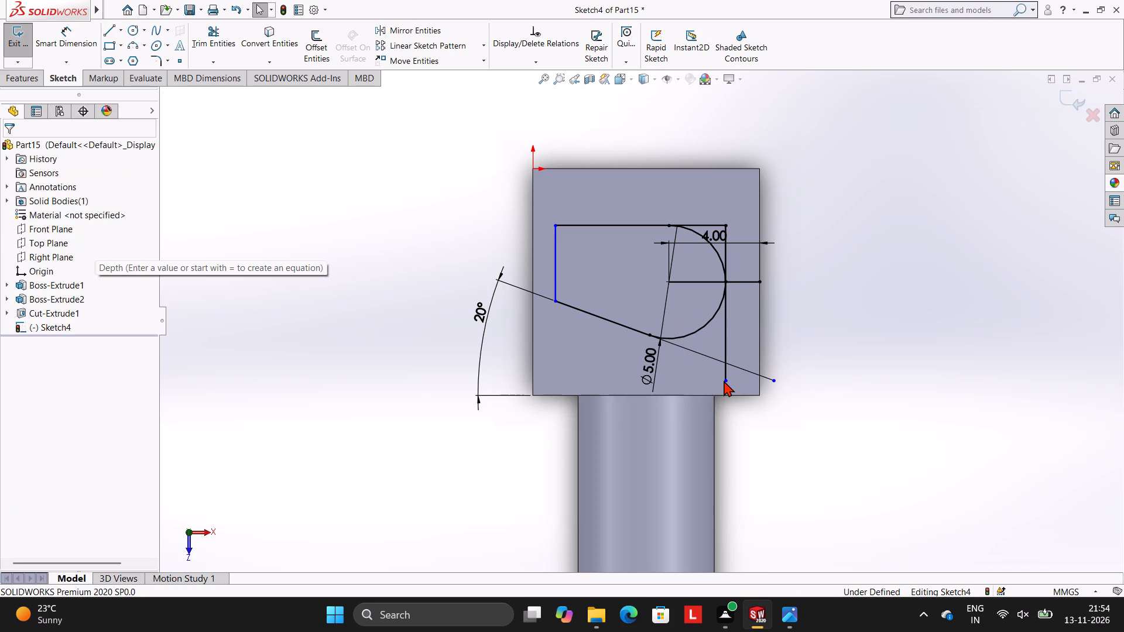
# Trim the vertical and sloped lines' ends beyond their intersection, and the circle's arc inside that corner.
pyautogui.click(220, 41)
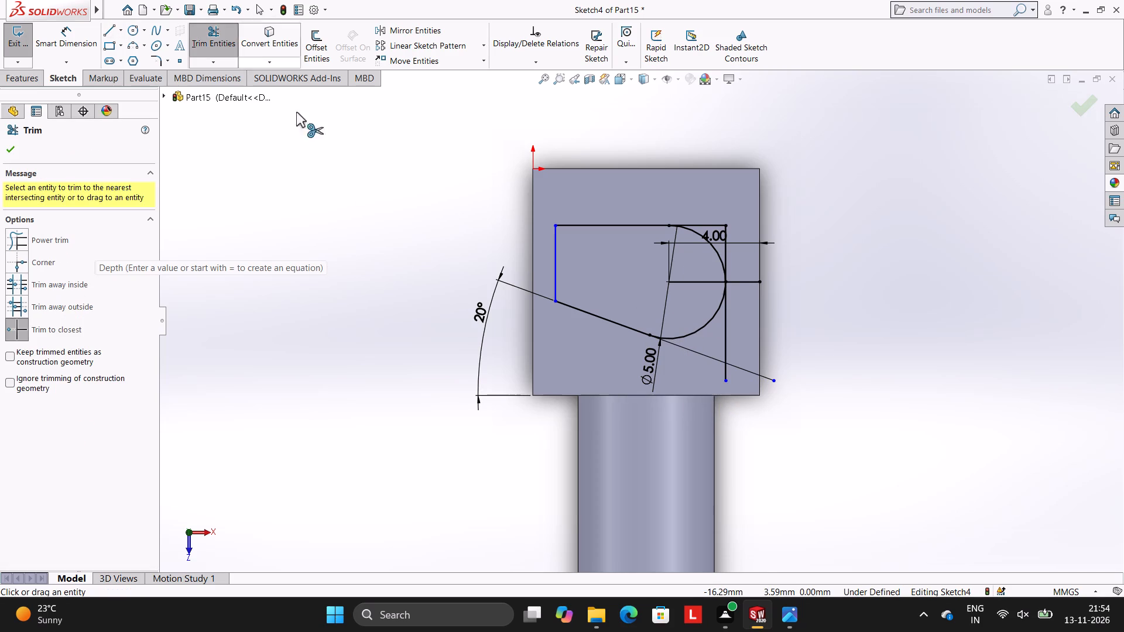
pyautogui.click(724, 375)
pyautogui.click(742, 369)
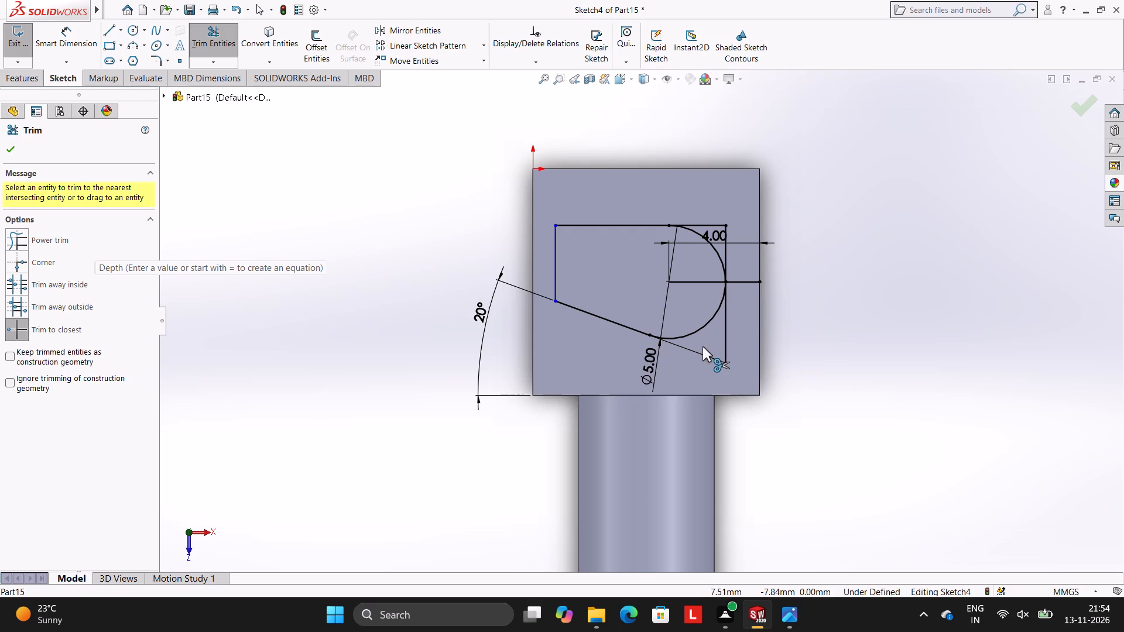
pyautogui.click(713, 319)
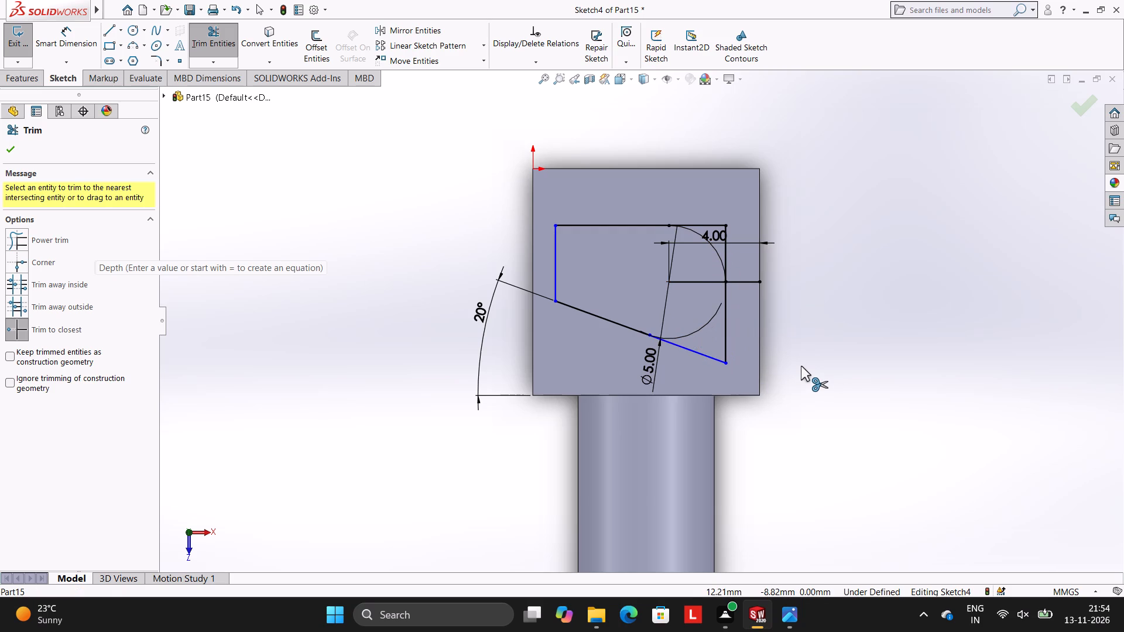
pyautogui.press('Escape')
pyautogui.press('Escape')
pyautogui.press('Escape')
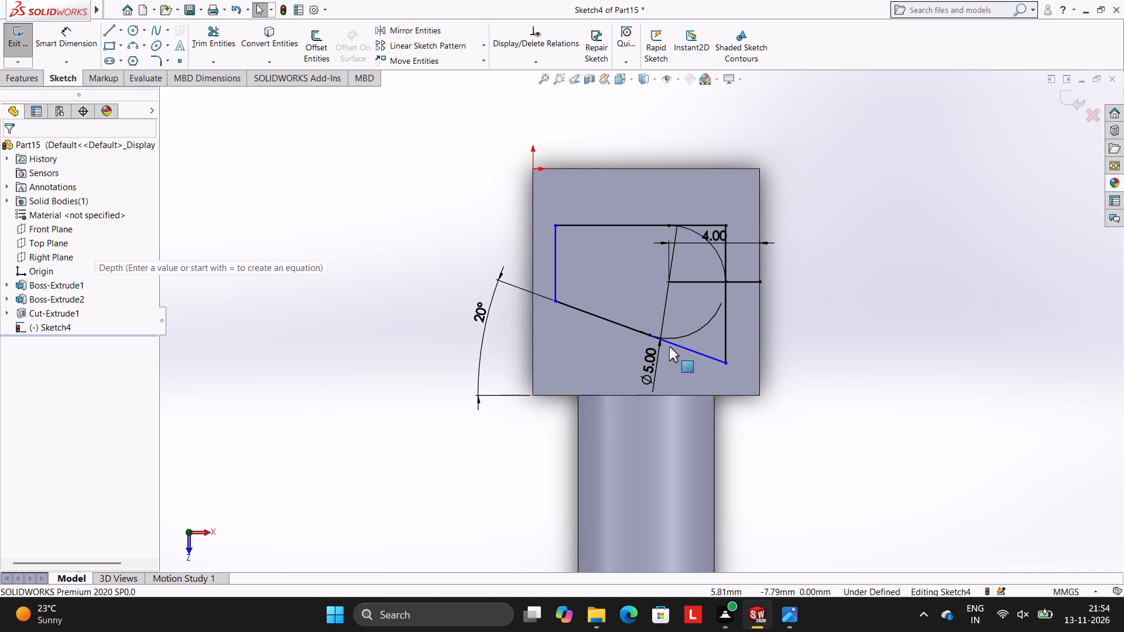
pyautogui.press('Escape')
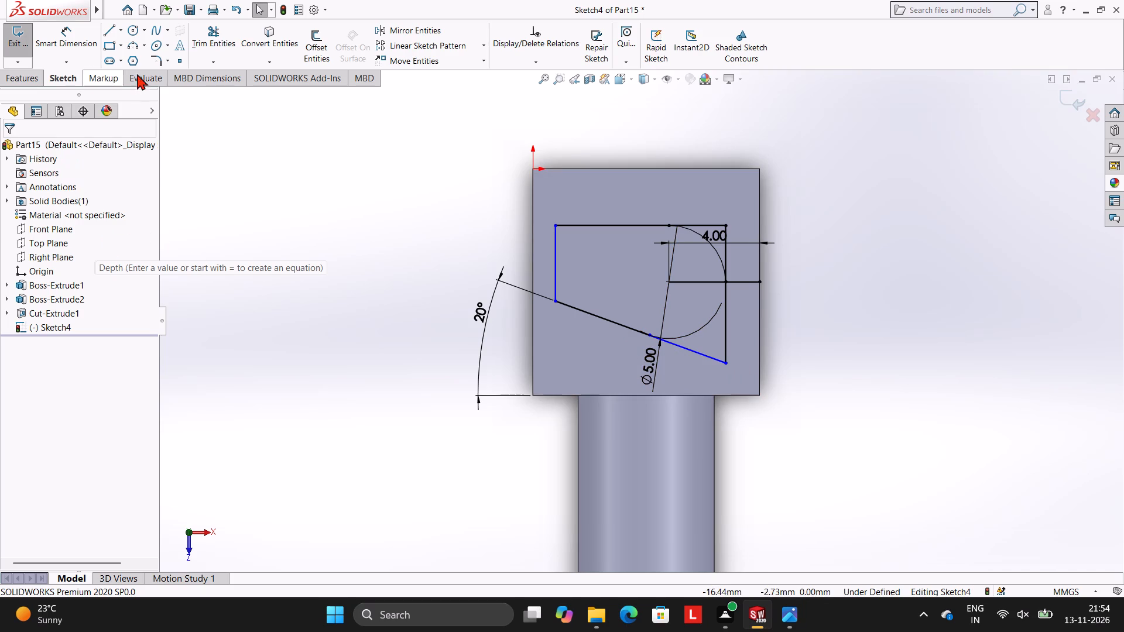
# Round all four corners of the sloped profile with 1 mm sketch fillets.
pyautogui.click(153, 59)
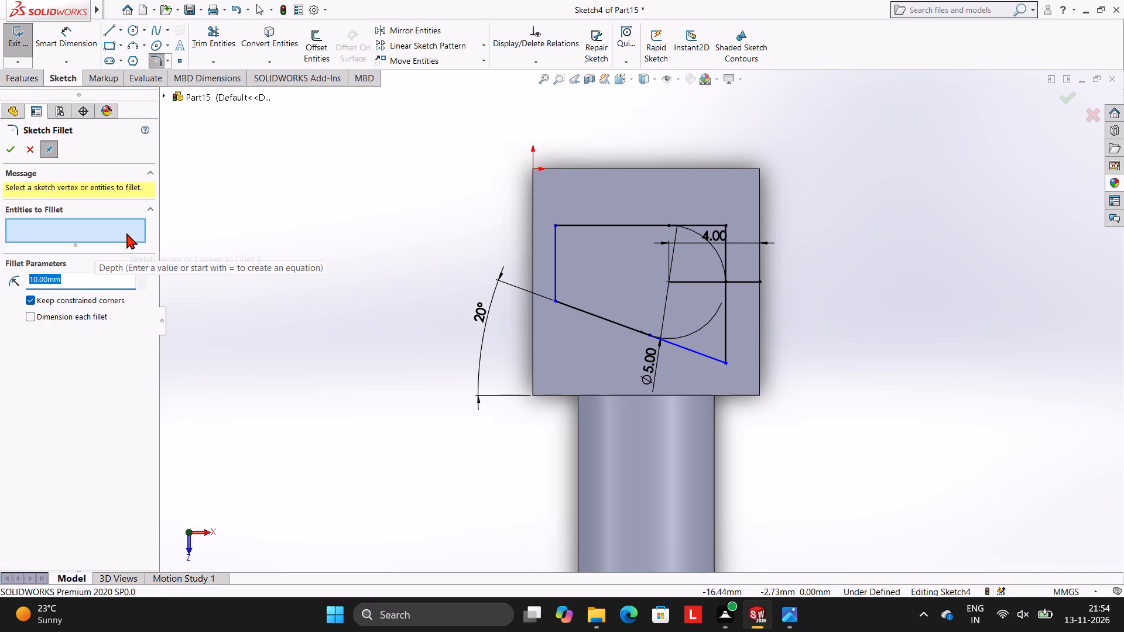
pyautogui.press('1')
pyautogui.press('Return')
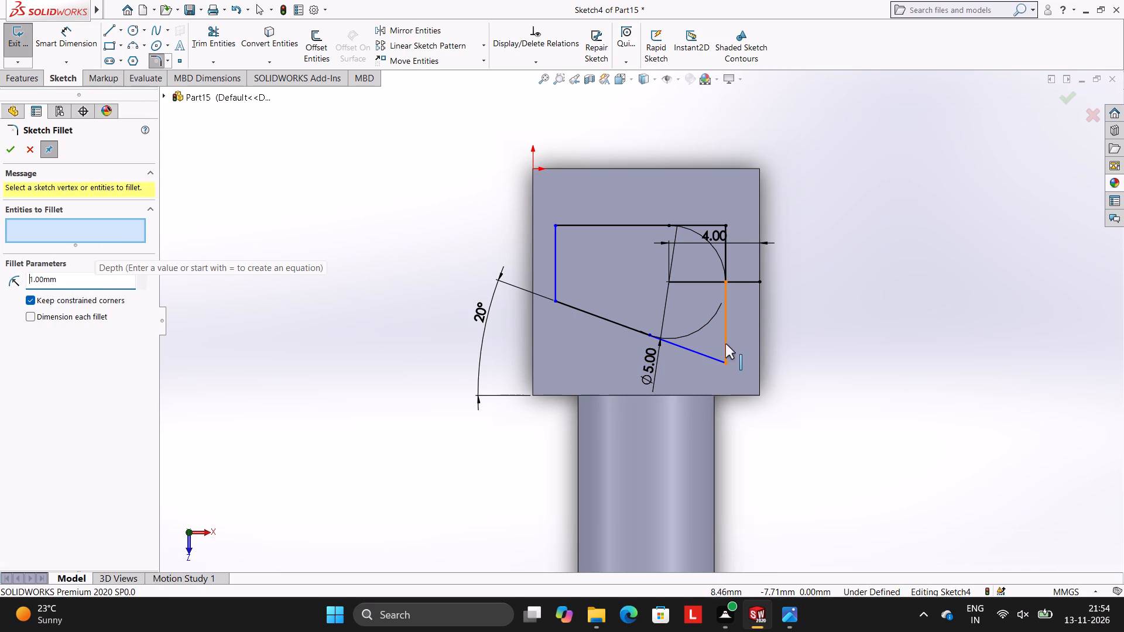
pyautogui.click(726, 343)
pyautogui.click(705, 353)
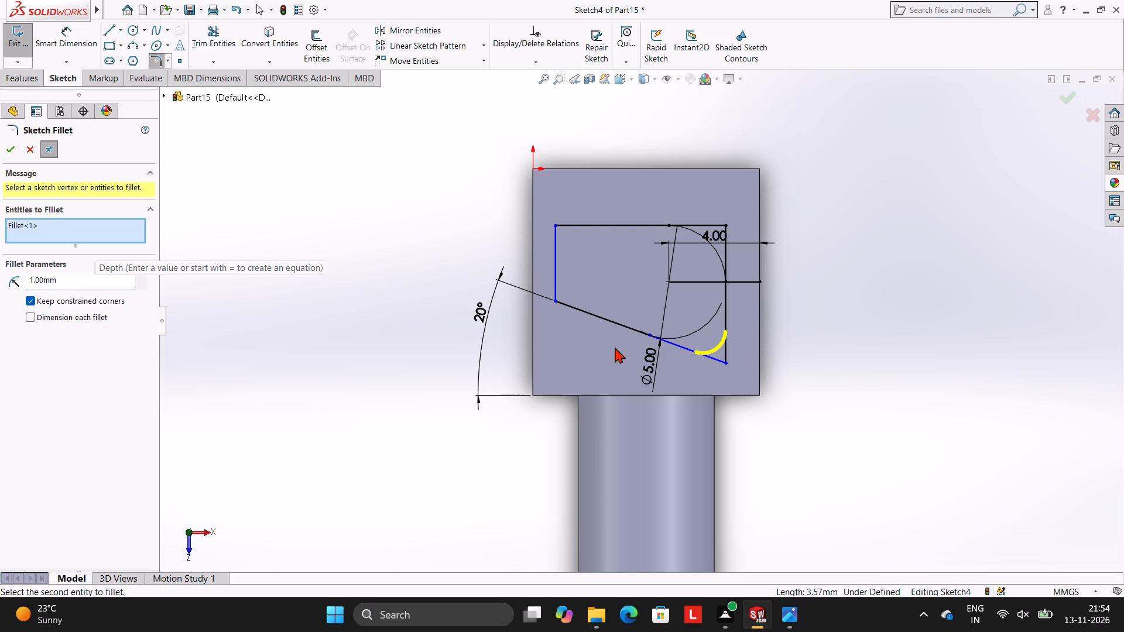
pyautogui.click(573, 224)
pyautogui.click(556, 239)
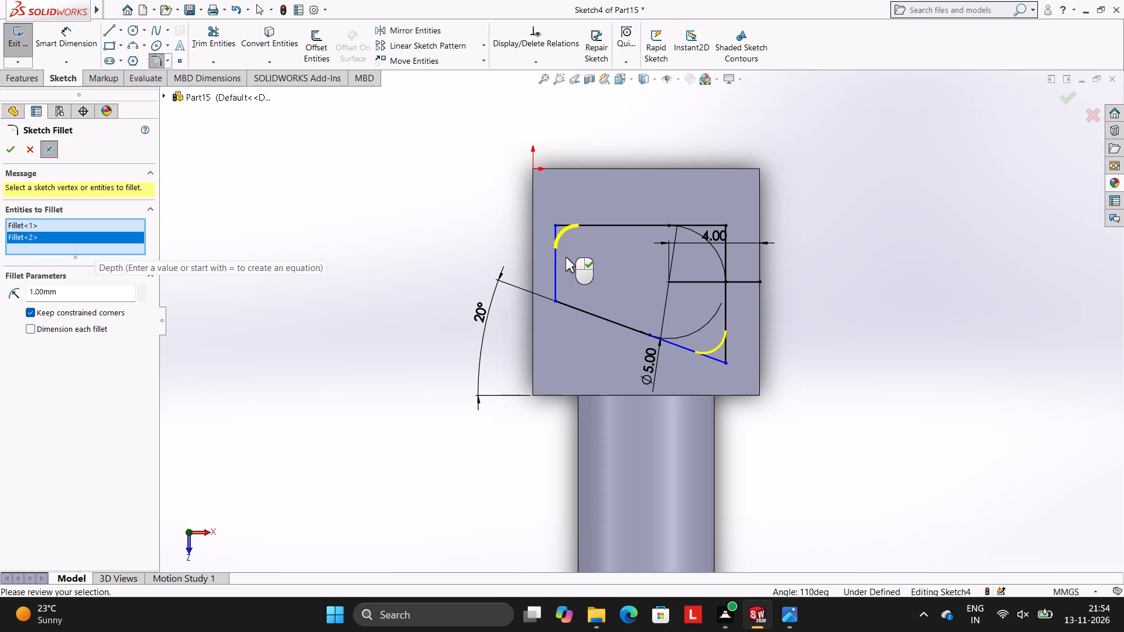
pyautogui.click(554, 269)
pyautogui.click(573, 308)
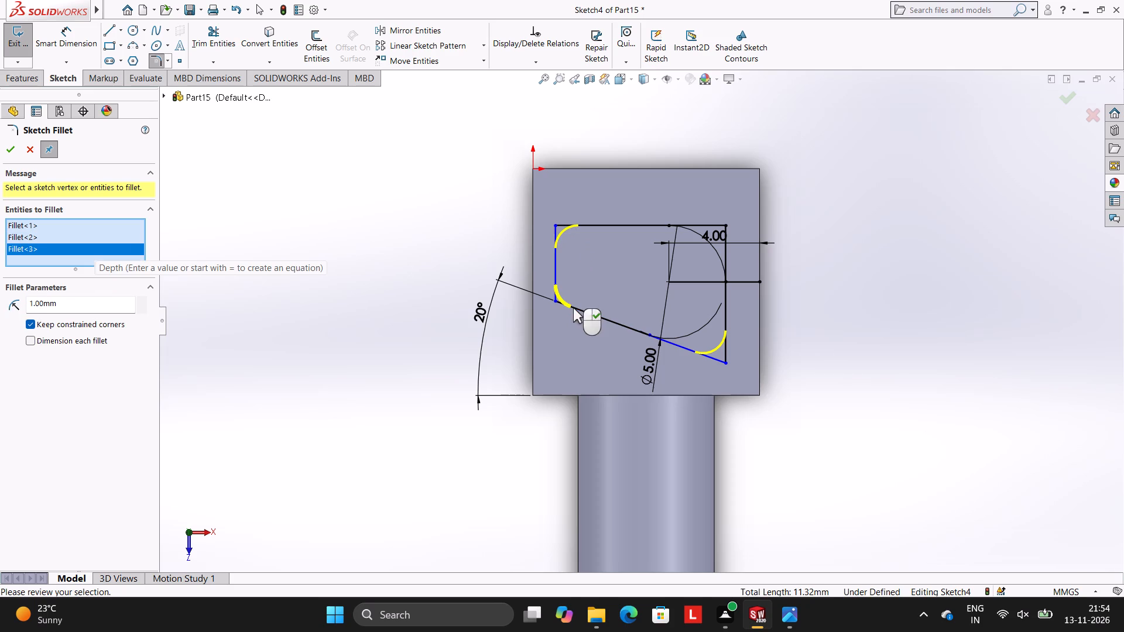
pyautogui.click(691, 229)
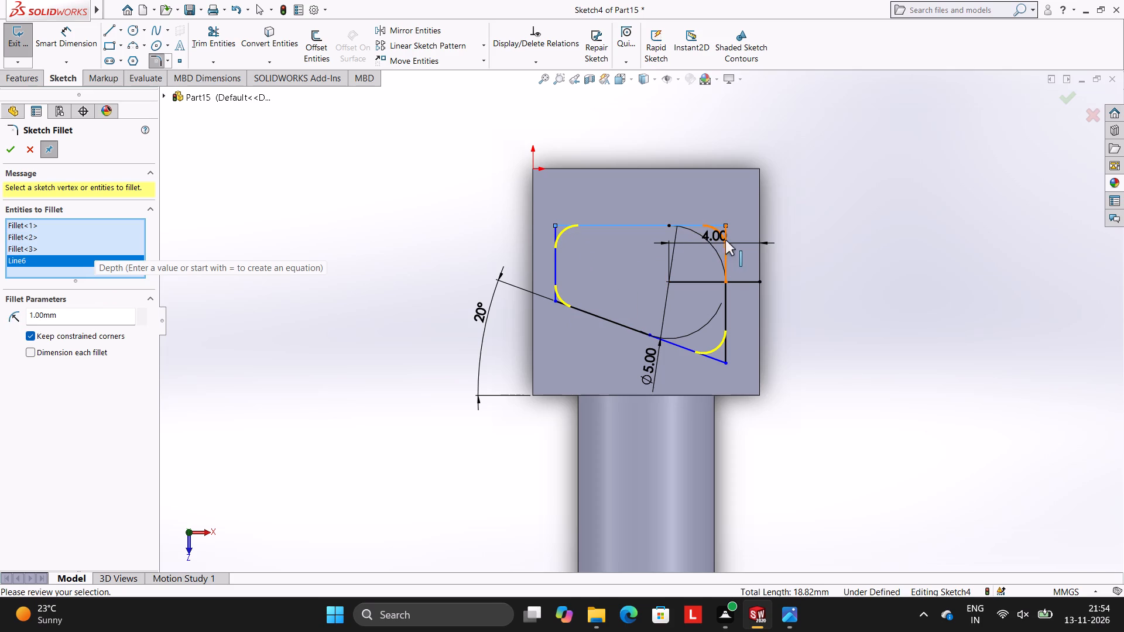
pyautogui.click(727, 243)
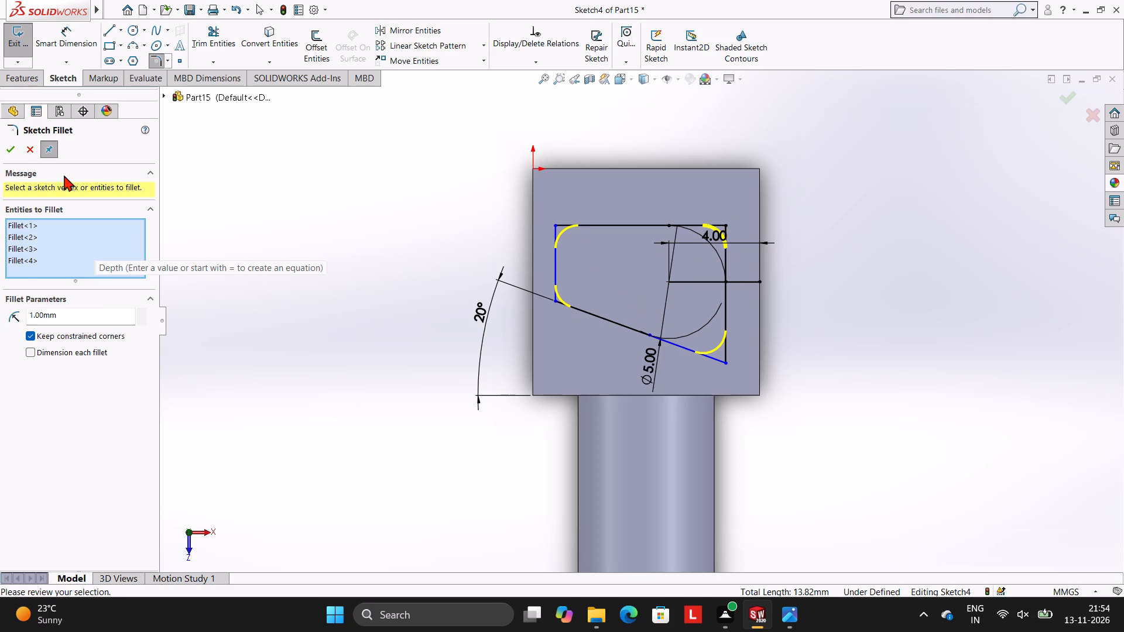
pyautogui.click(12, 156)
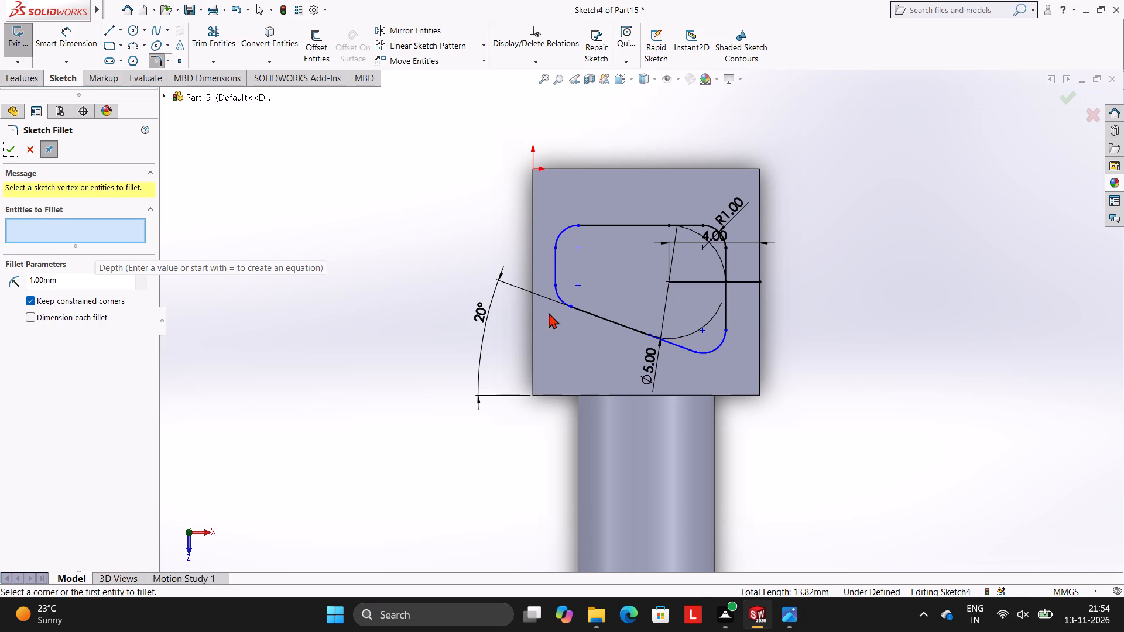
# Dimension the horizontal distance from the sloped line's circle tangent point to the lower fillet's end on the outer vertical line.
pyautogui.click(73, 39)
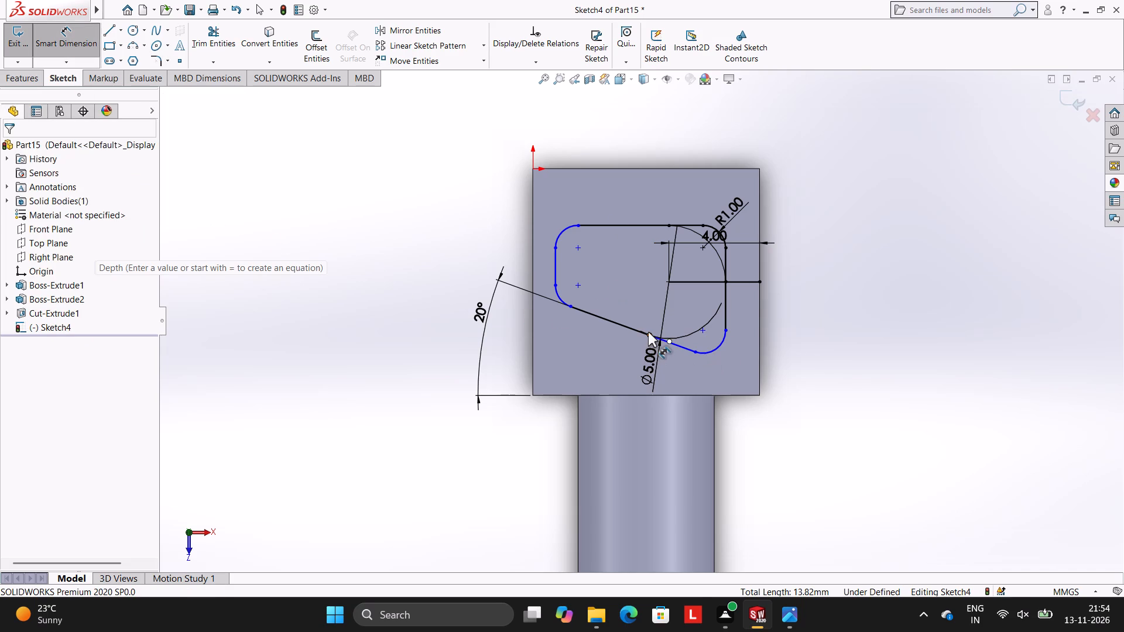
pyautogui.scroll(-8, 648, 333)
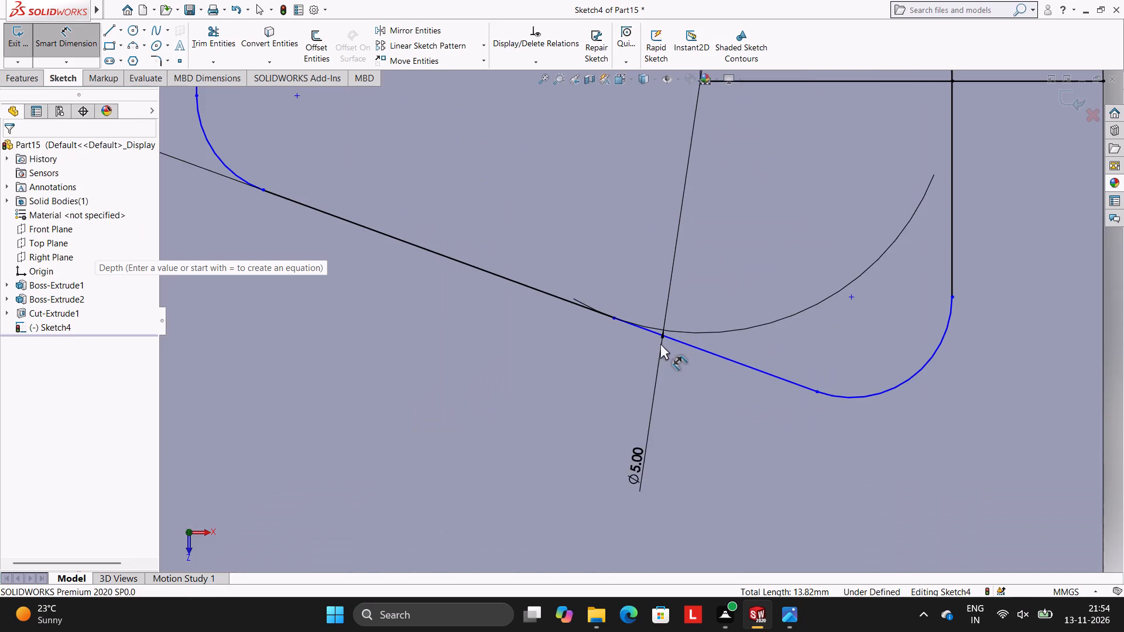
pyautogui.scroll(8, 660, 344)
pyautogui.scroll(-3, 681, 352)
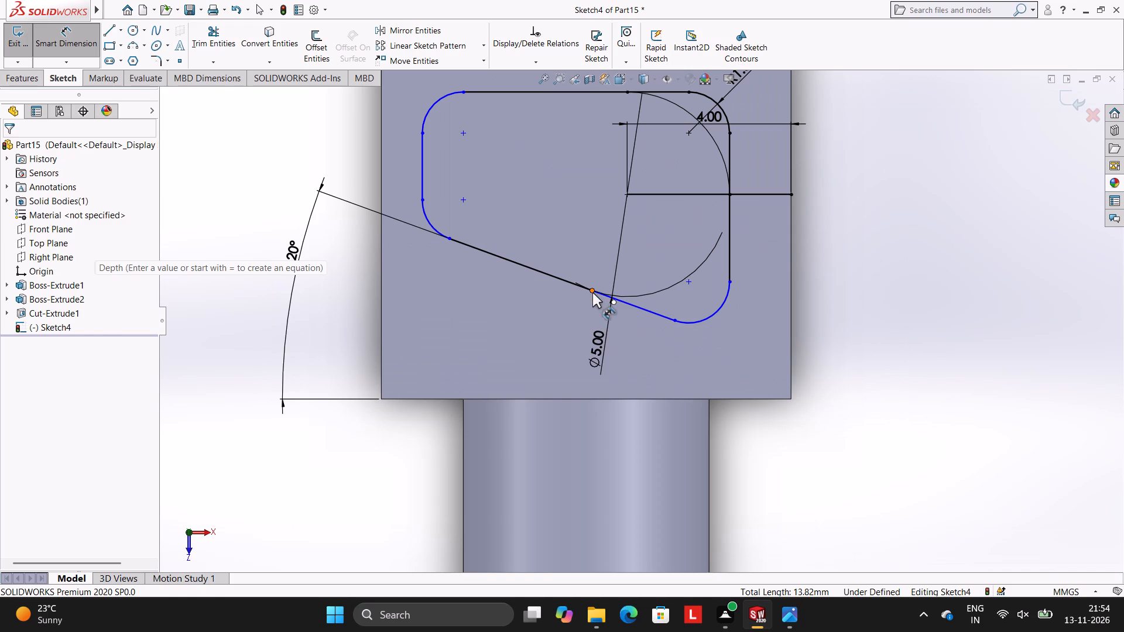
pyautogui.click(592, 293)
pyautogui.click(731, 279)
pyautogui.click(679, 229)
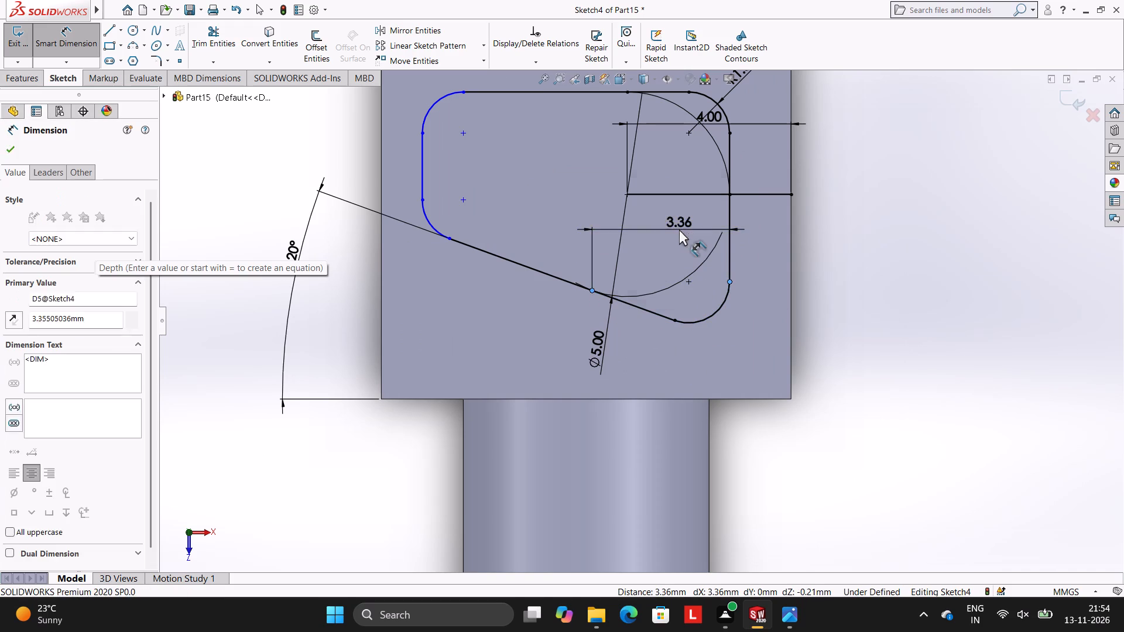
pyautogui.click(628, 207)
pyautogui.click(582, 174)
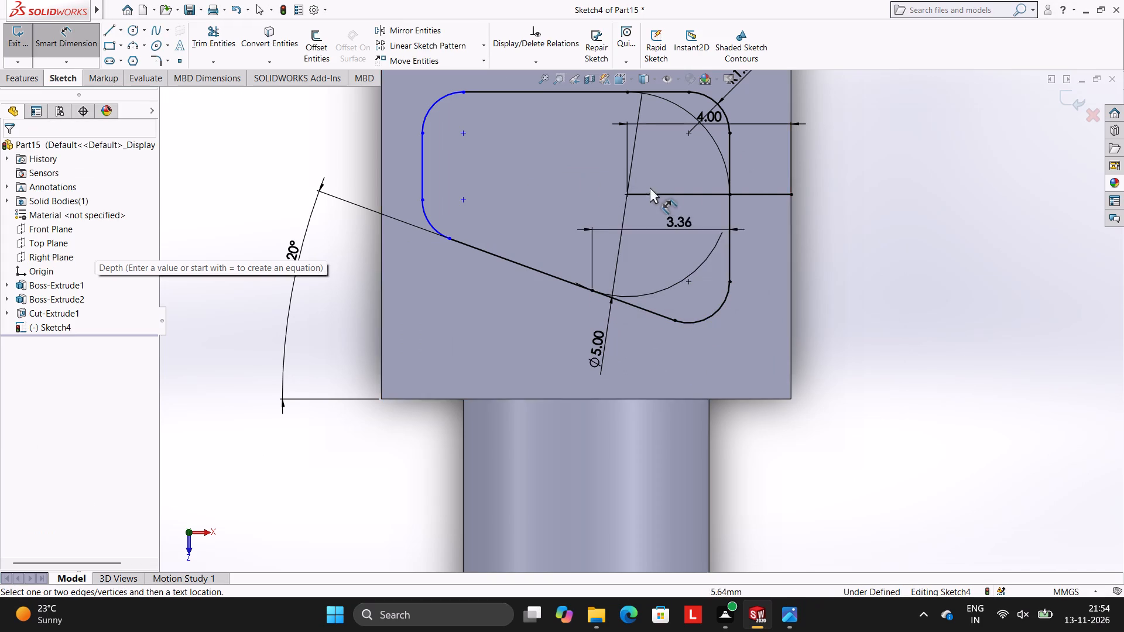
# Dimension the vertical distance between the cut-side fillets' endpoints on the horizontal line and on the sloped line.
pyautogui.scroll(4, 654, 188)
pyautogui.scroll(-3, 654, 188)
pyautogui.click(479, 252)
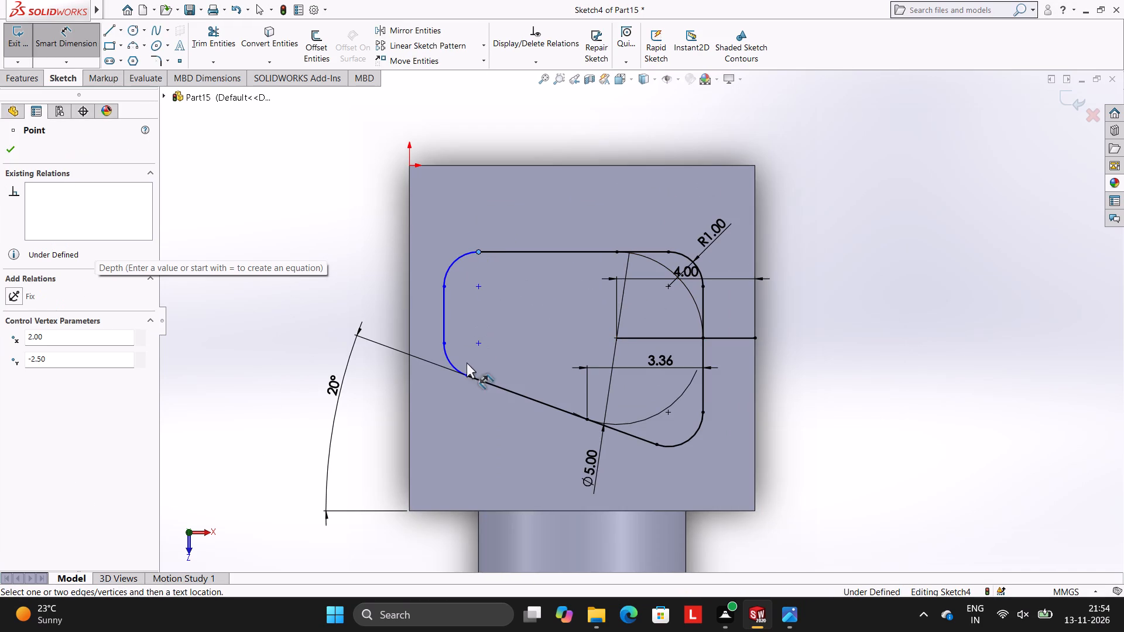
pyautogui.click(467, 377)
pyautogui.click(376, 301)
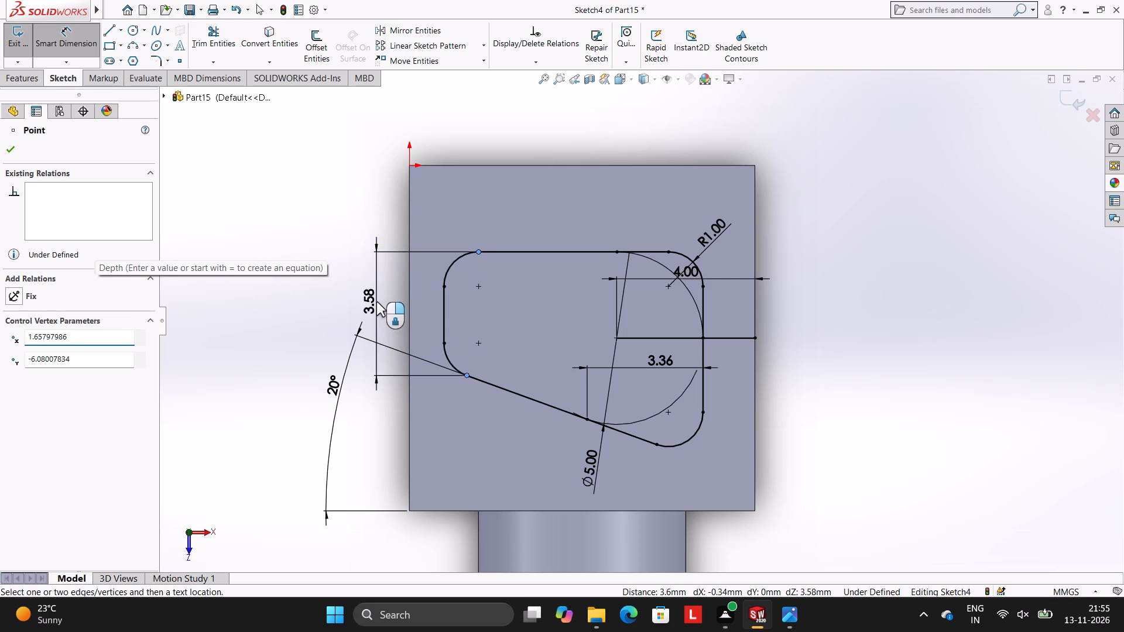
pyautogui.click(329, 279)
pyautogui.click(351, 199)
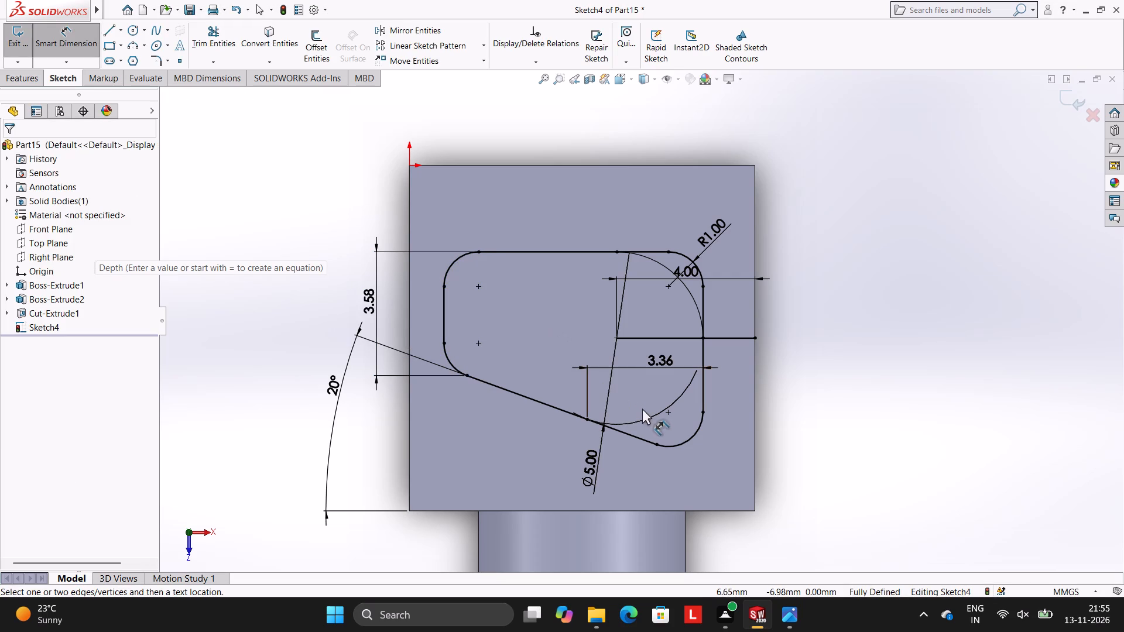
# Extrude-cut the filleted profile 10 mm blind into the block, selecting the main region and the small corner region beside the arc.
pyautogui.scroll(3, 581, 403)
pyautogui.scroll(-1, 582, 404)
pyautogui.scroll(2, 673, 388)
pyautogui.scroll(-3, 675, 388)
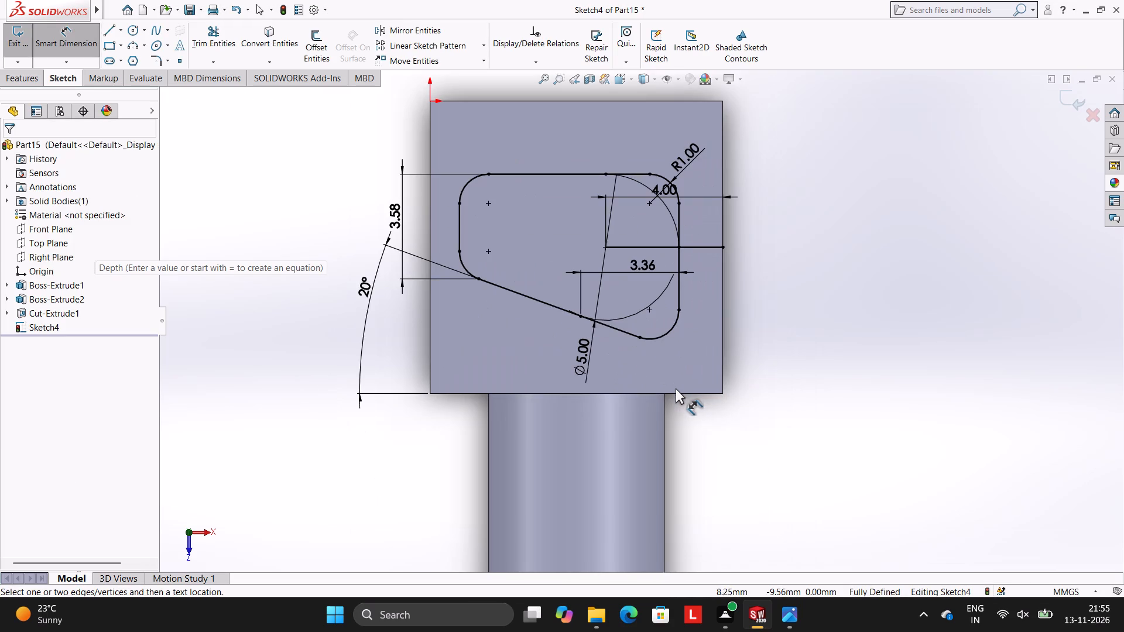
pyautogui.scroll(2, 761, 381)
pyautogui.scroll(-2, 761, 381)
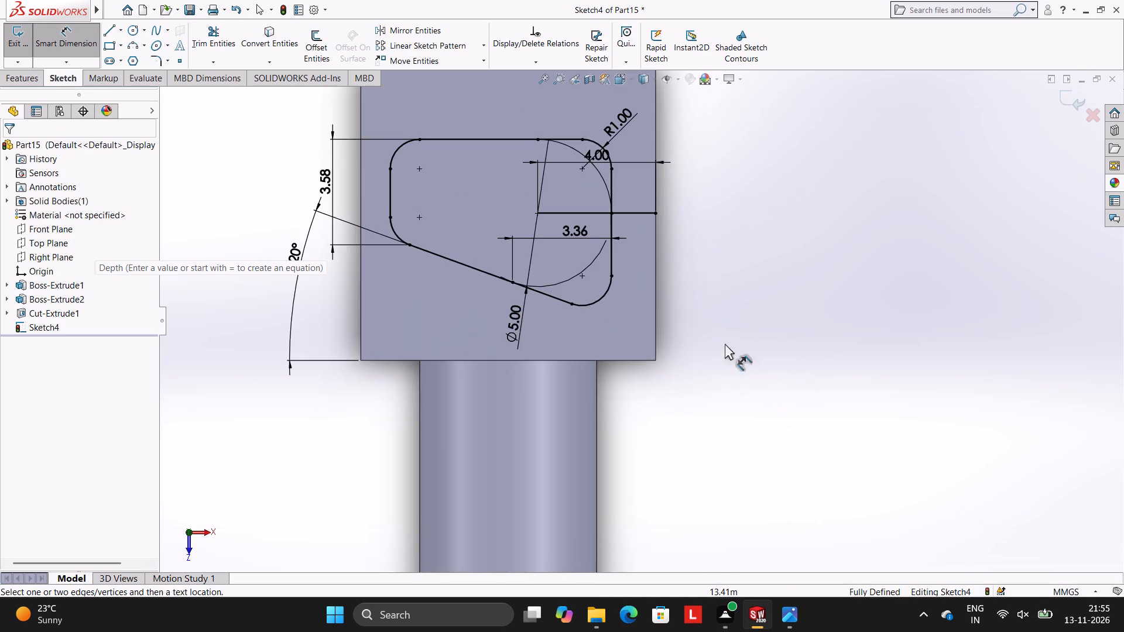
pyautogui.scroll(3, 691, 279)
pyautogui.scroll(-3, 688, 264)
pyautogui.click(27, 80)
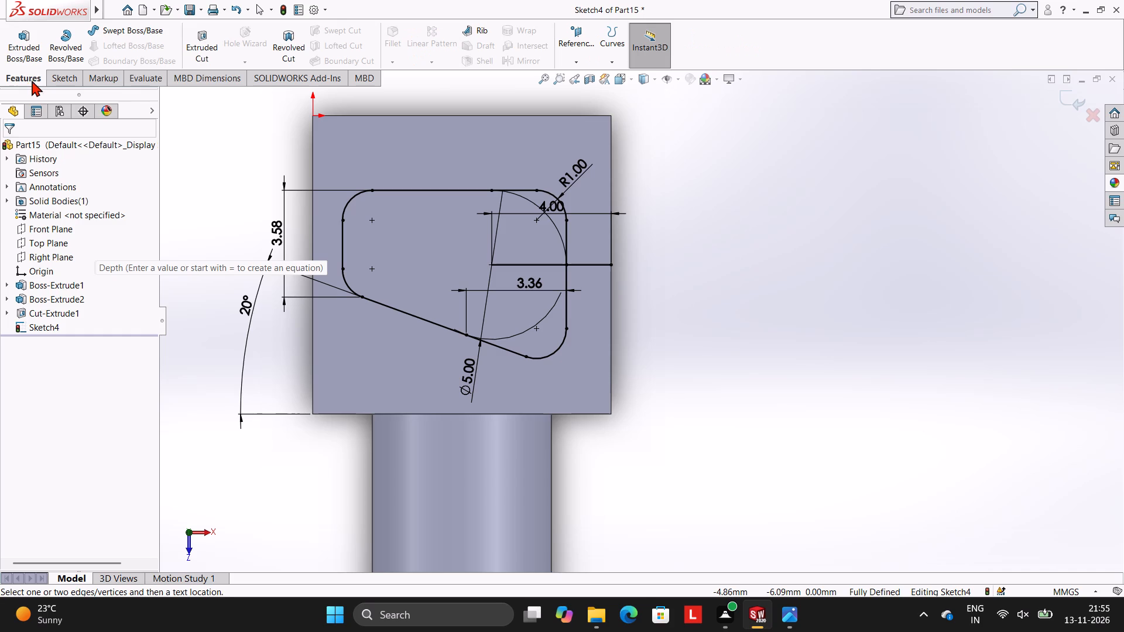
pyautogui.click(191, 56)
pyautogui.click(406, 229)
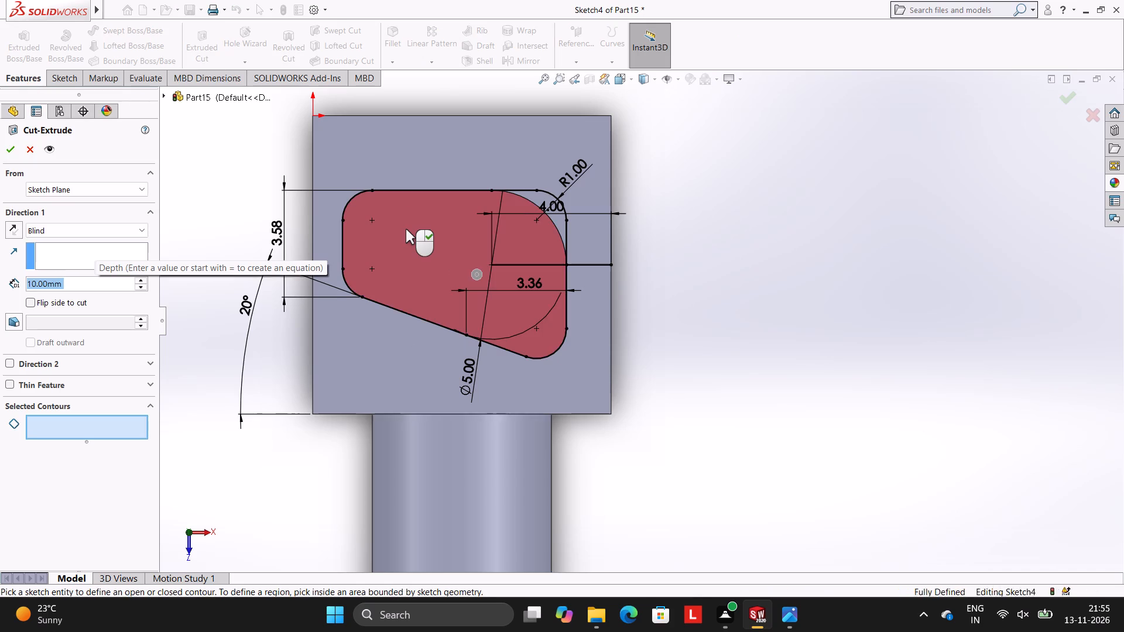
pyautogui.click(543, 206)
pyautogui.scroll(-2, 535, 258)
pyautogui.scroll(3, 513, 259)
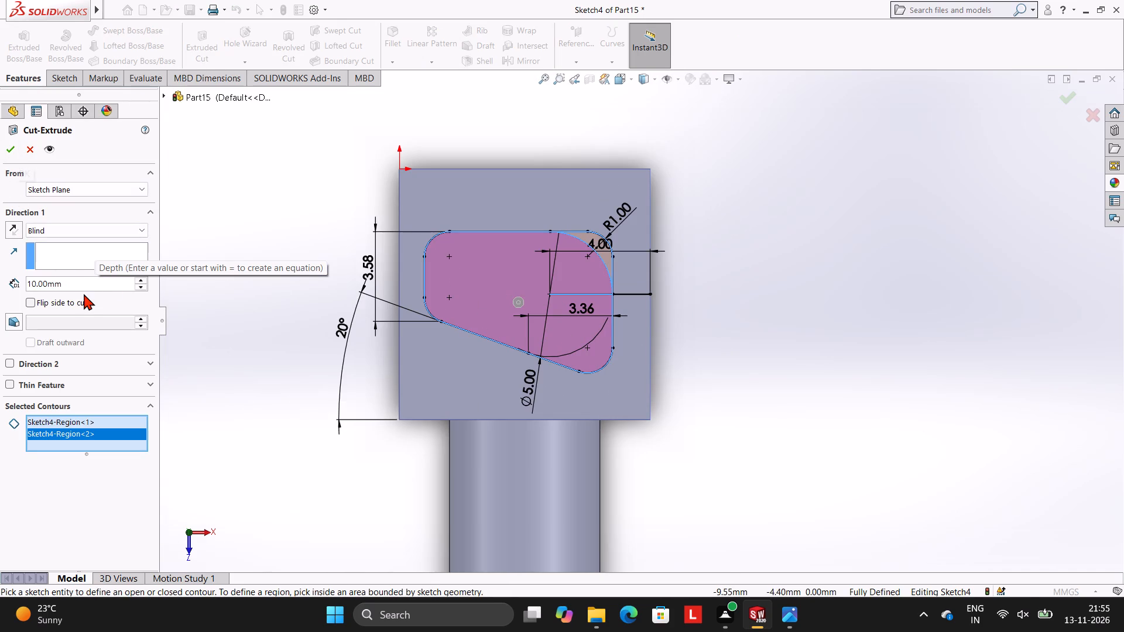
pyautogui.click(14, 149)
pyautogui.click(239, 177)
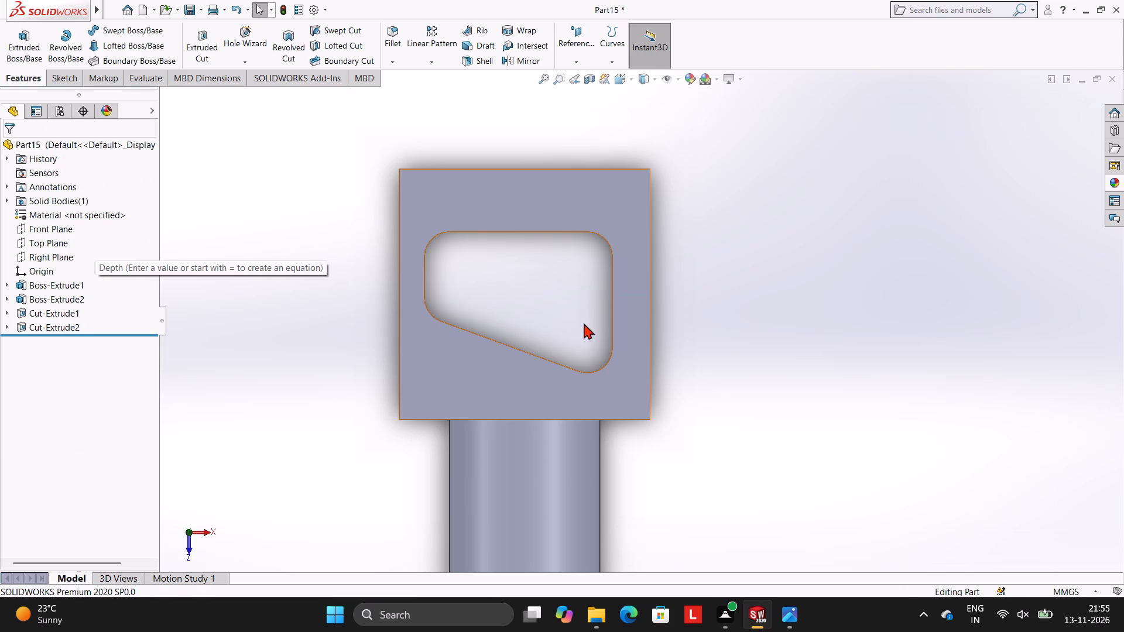
# Examine the profile opening in the block from several angles, including where it meets the side cut.
pyautogui.scroll(2, 743, 364)
pyautogui.moveTo(815, 366); pyautogui.dragTo(869, 287, button='middle')
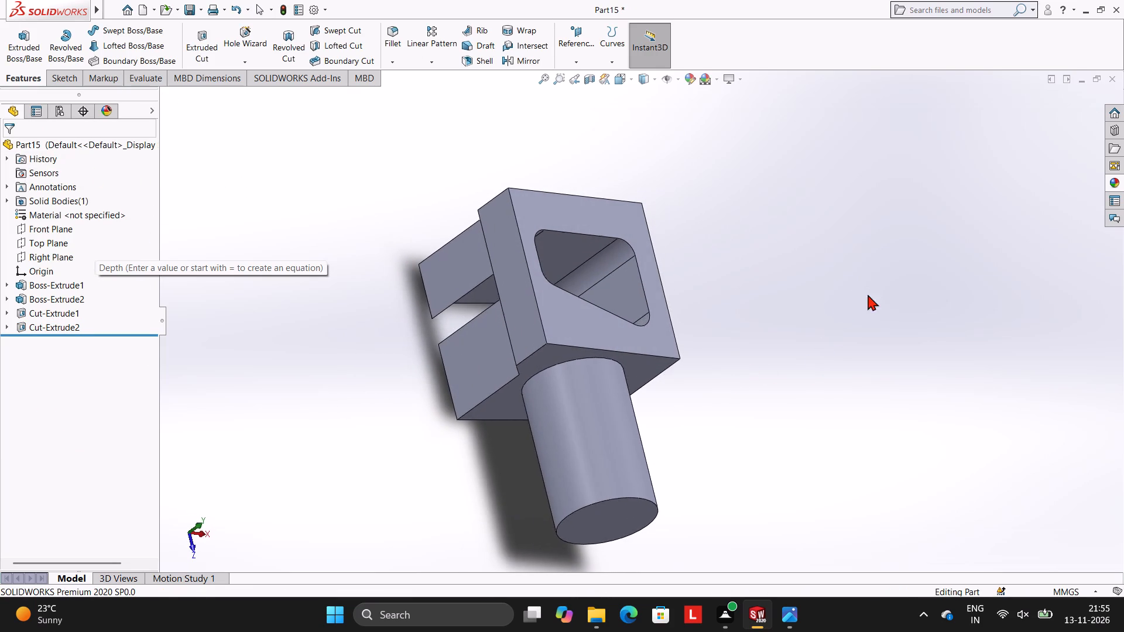
pyautogui.moveTo(803, 293); pyautogui.dragTo(972, 241, button='middle')
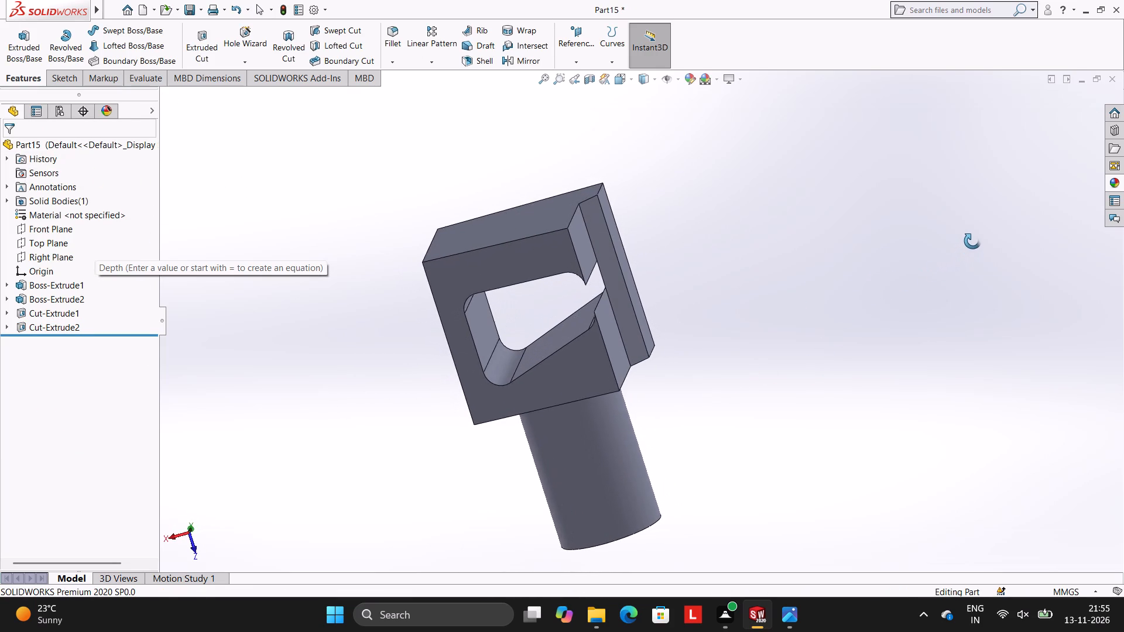
pyautogui.moveTo(972, 241); pyautogui.dragTo(979, 212, button='middle')
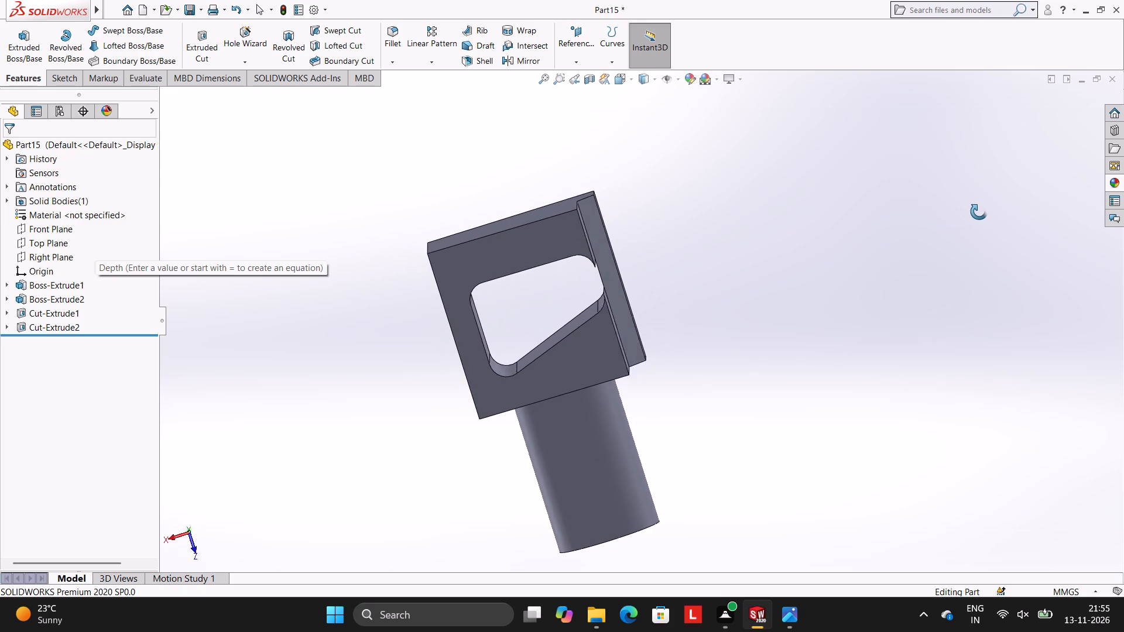
pyautogui.moveTo(979, 212); pyautogui.dragTo(976, 211, button='middle')
pyautogui.moveTo(866, 225); pyautogui.dragTo(876, 224, button='middle')
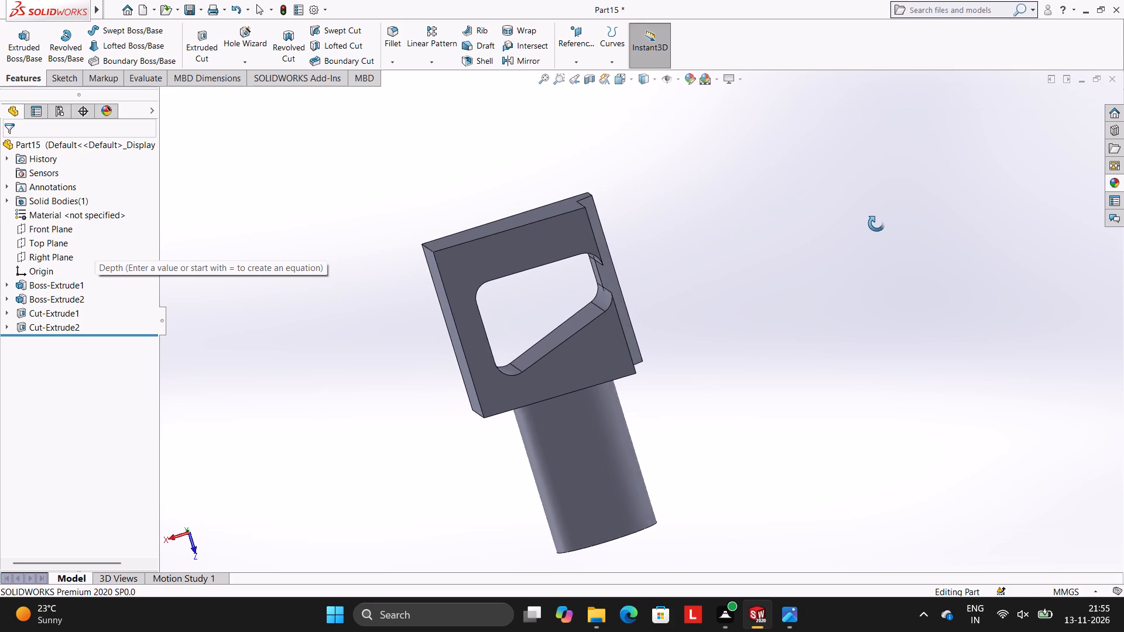
pyautogui.moveTo(876, 224); pyautogui.dragTo(844, 235, button='middle')
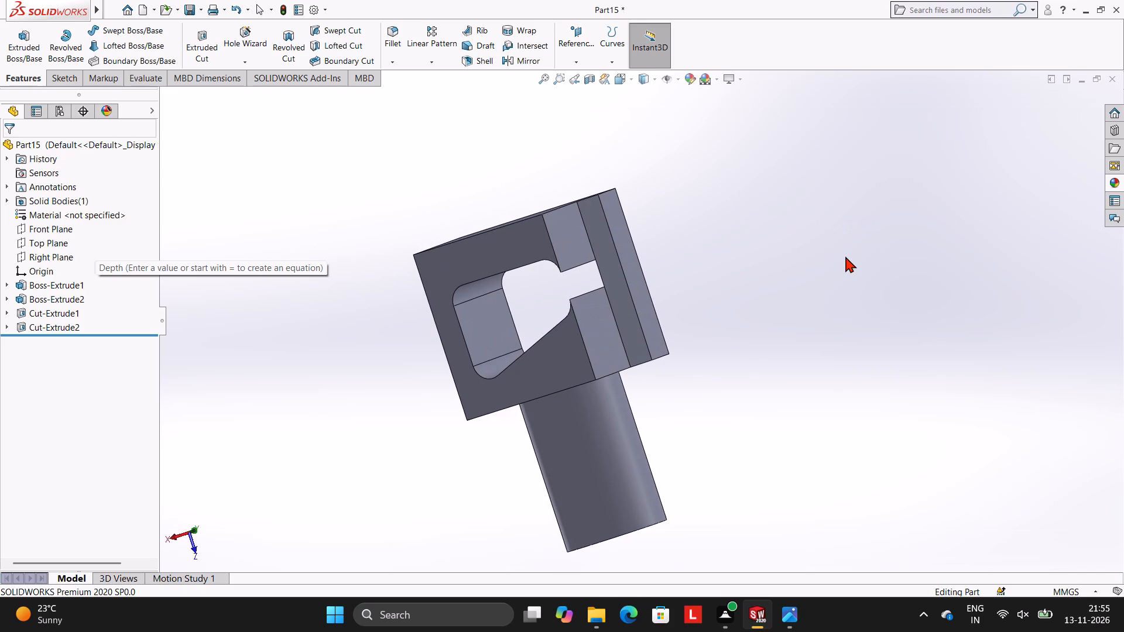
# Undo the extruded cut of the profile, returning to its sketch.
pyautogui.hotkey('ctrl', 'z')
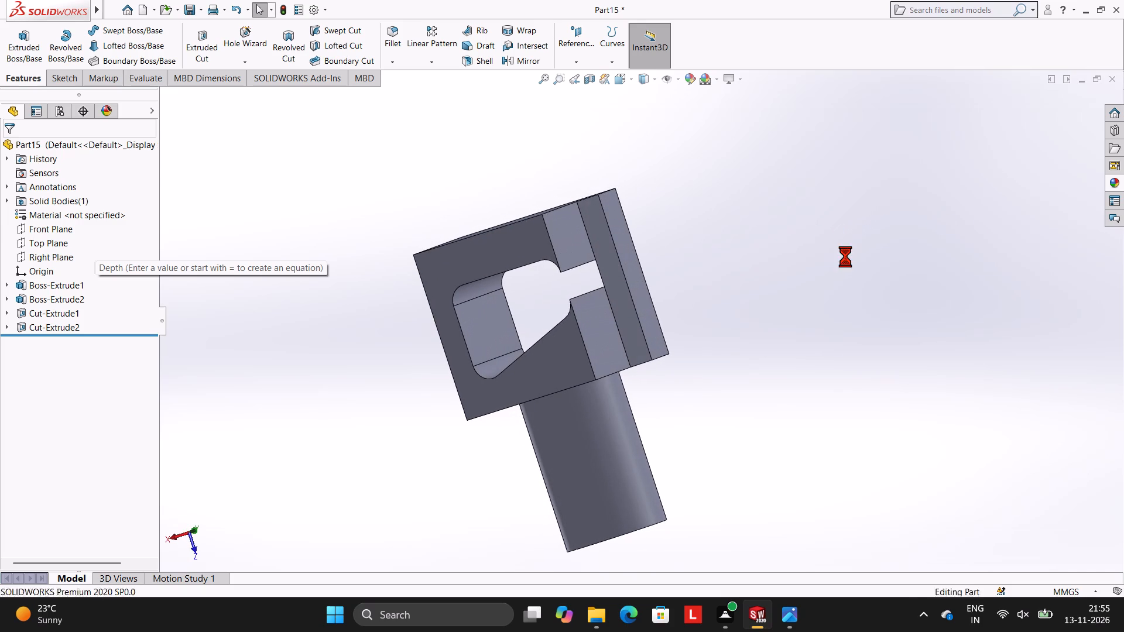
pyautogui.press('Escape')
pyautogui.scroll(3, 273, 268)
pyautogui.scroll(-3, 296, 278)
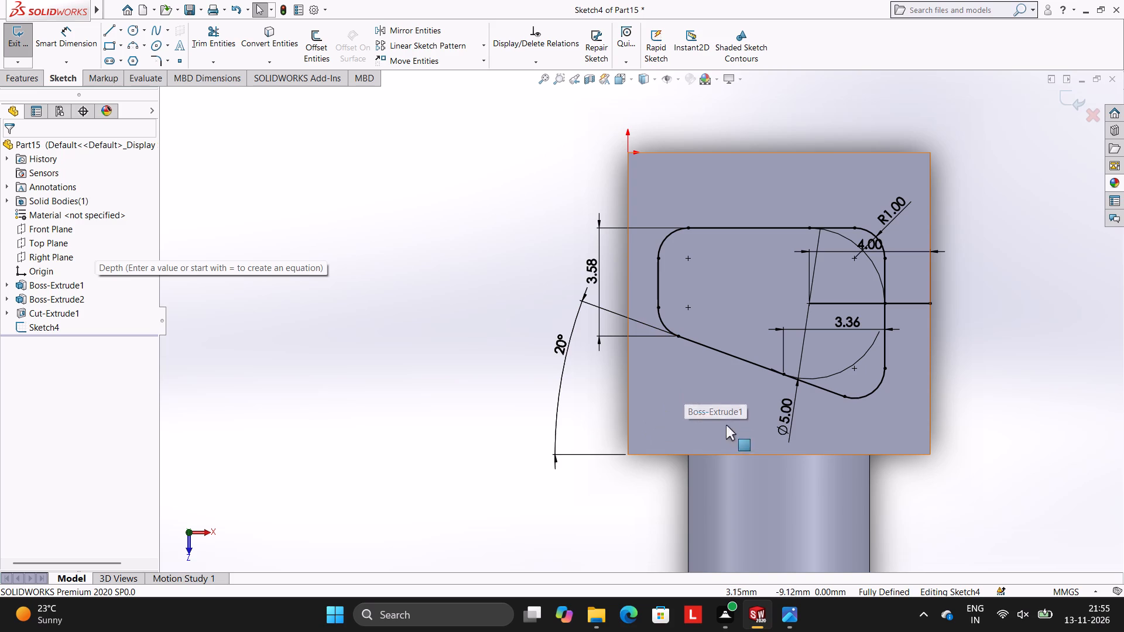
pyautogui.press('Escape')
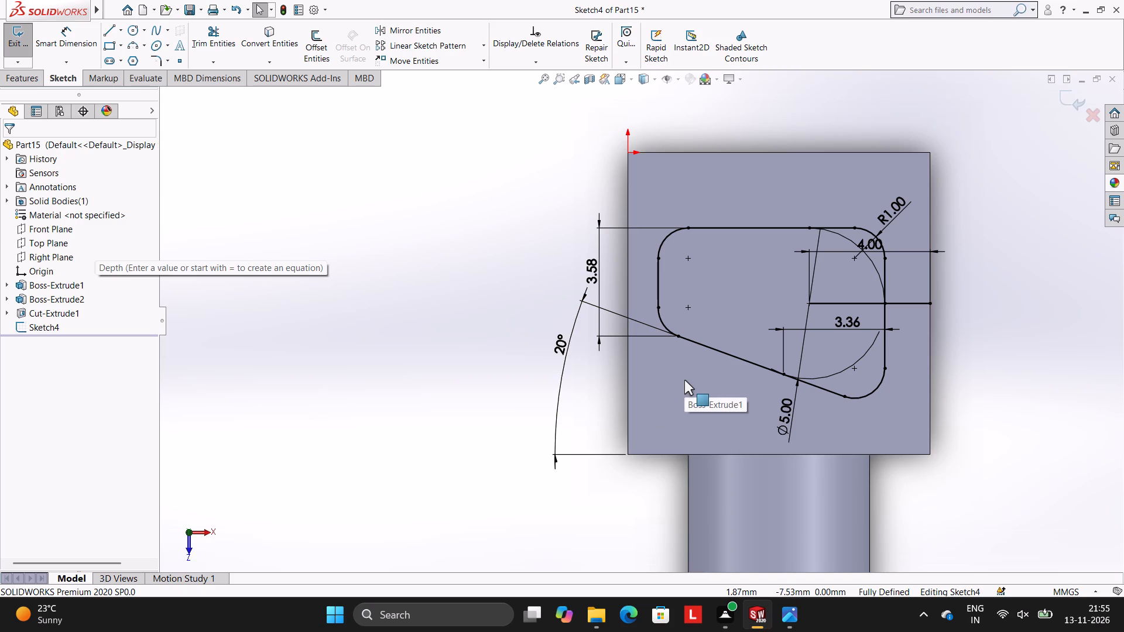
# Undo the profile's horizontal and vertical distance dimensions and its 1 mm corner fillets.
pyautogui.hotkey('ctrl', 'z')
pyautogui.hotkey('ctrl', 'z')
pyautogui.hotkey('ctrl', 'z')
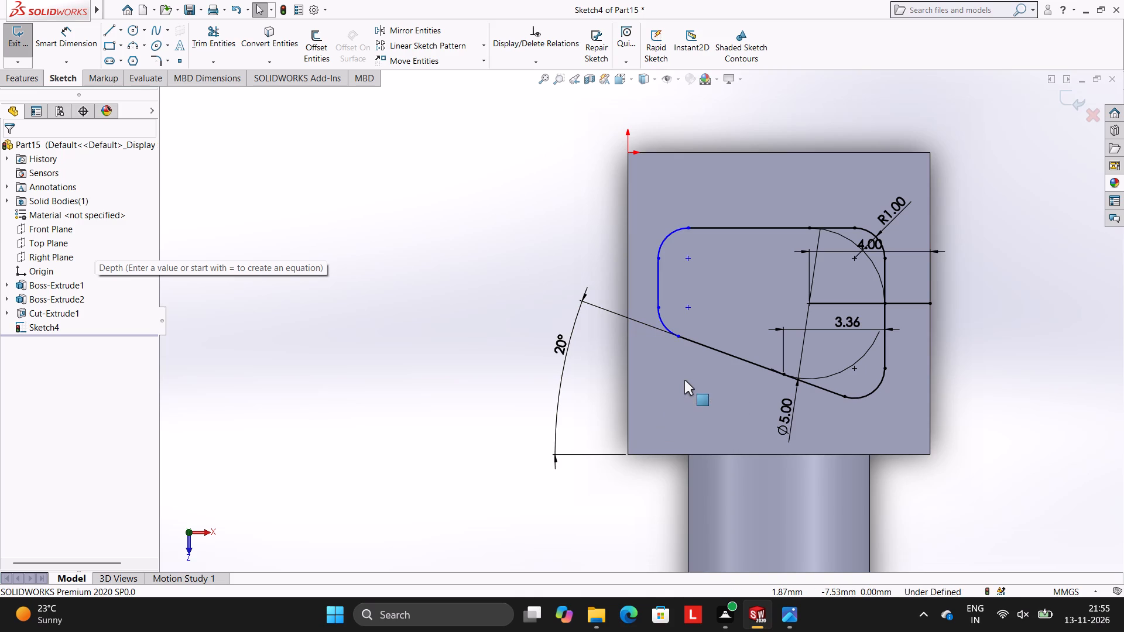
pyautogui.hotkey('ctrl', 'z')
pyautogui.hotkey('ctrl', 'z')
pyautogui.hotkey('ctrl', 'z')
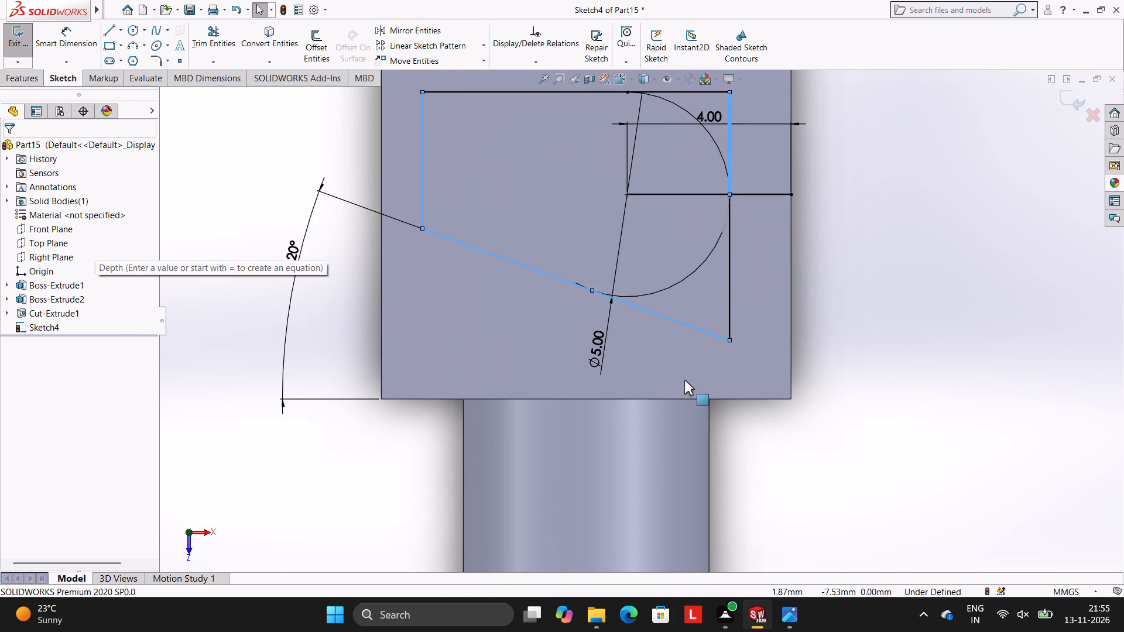
# Undo the outline edits back to the full 5 mm circle with its 2.5 mm vertical tangent line and the 1 mm side line.
pyautogui.hotkey('ctrl', 'z')
pyautogui.hotkey('ctrl', 'z')
pyautogui.hotkey('ctrl', 'z')
pyautogui.hotkey('ctrl', 'z')
pyautogui.hotkey('ctrl', 'z')
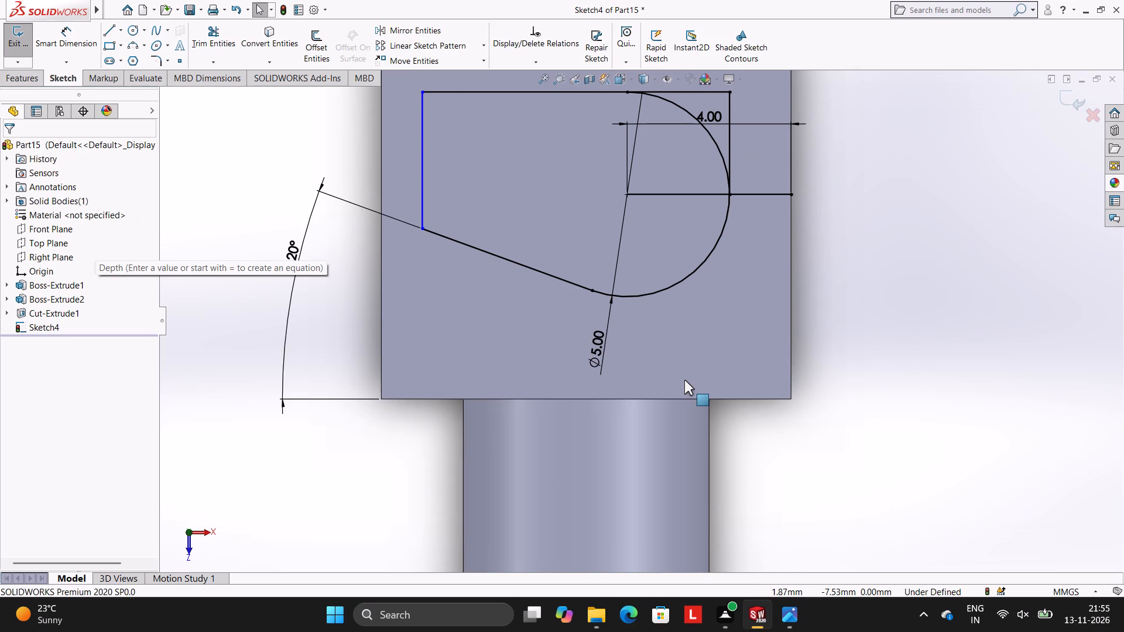
pyautogui.hotkey('ctrl', 'z')
pyautogui.hotkey('ctrl', 'z')
pyautogui.hotkey('ctrl', 'z')
pyautogui.hotkey('ctrl', 'z')
pyautogui.hotkey('ctrl', 'z')
pyautogui.hotkey('ctrl', 'z')
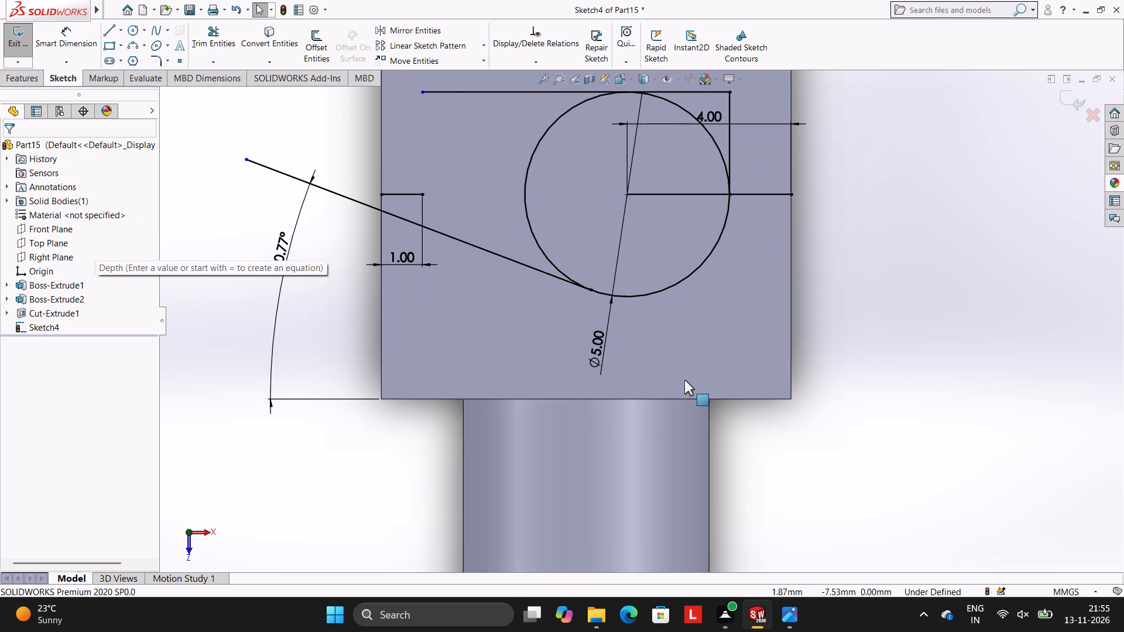
pyautogui.hotkey('ctrl', 'z')
pyautogui.hotkey('ctrl', 'z')
pyautogui.hotkey('ctrl', 'z')
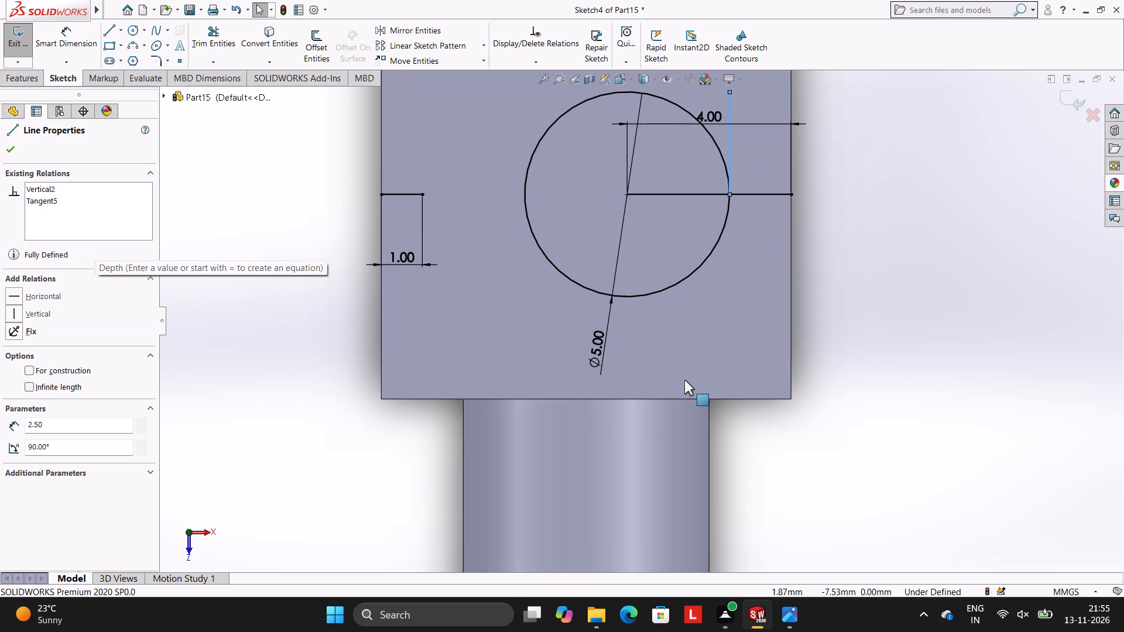
# Undo the remaining sketch entities: the 5 mm circle, its tangent line, the 1 mm side line and the 4 mm line.
pyautogui.hotkey('ctrl', 'z')
pyautogui.hotkey('ctrl', 'z')
pyautogui.hotkey('ctrl', 'z')
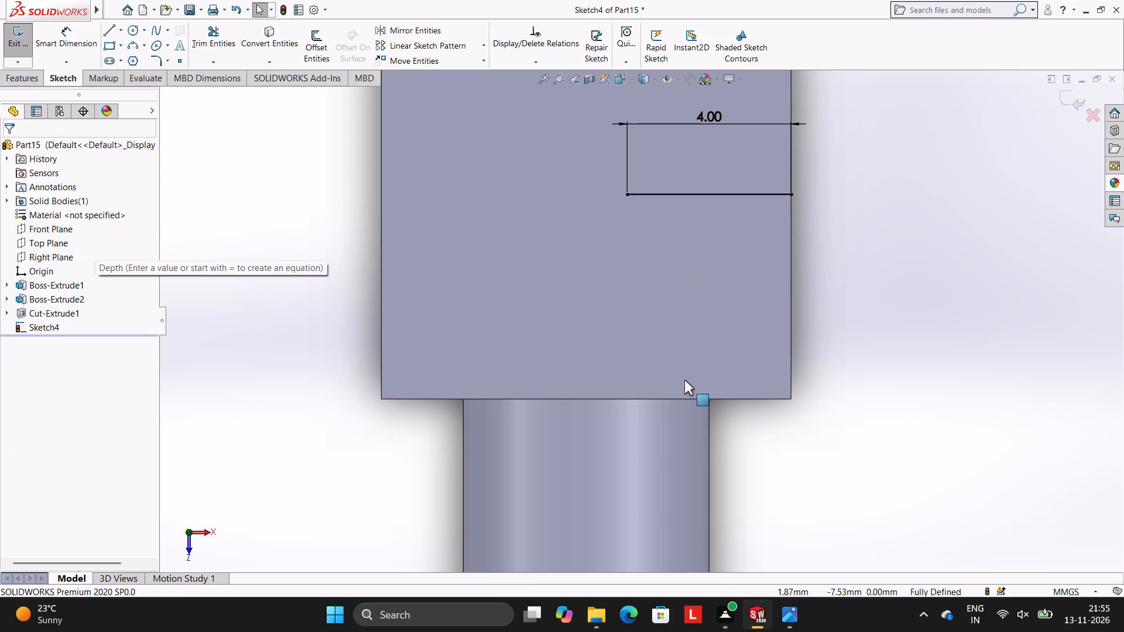
pyautogui.hotkey('ctrl', 'z')
pyautogui.press('Escape')
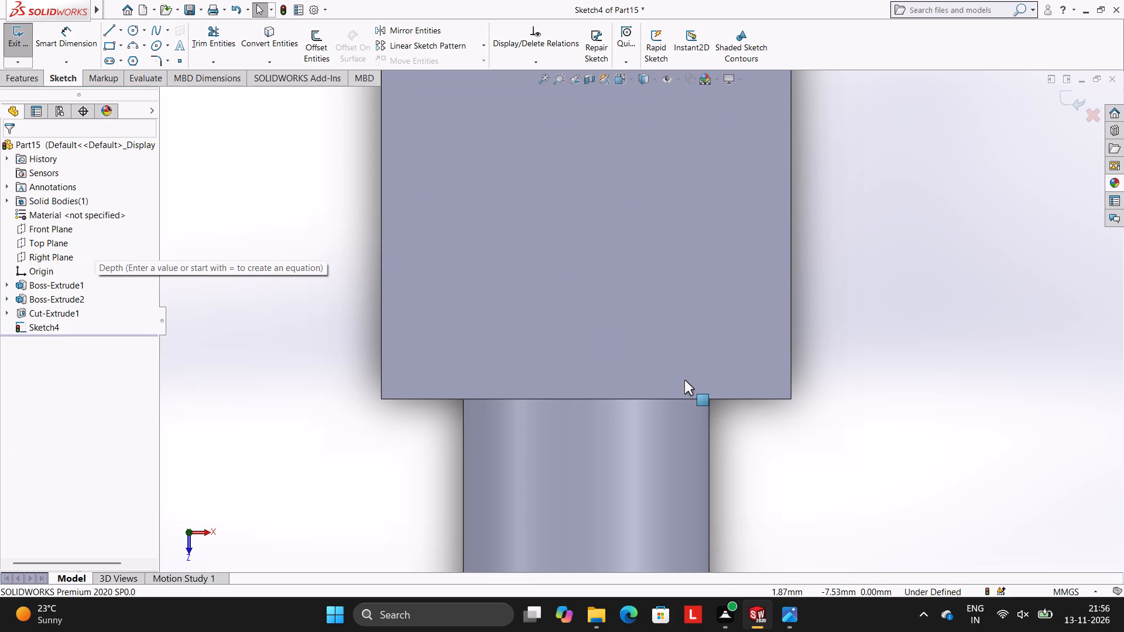
# Examine the block, its side cut and the cylindrical boss from several angles to choose the face for the profile.
pyautogui.scroll(6, 741, 296)
pyautogui.moveTo(638, 396); pyautogui.dragTo(710, 451, button='middle')
pyautogui.moveTo(646, 224); pyautogui.dragTo(612, 211, button='middle')
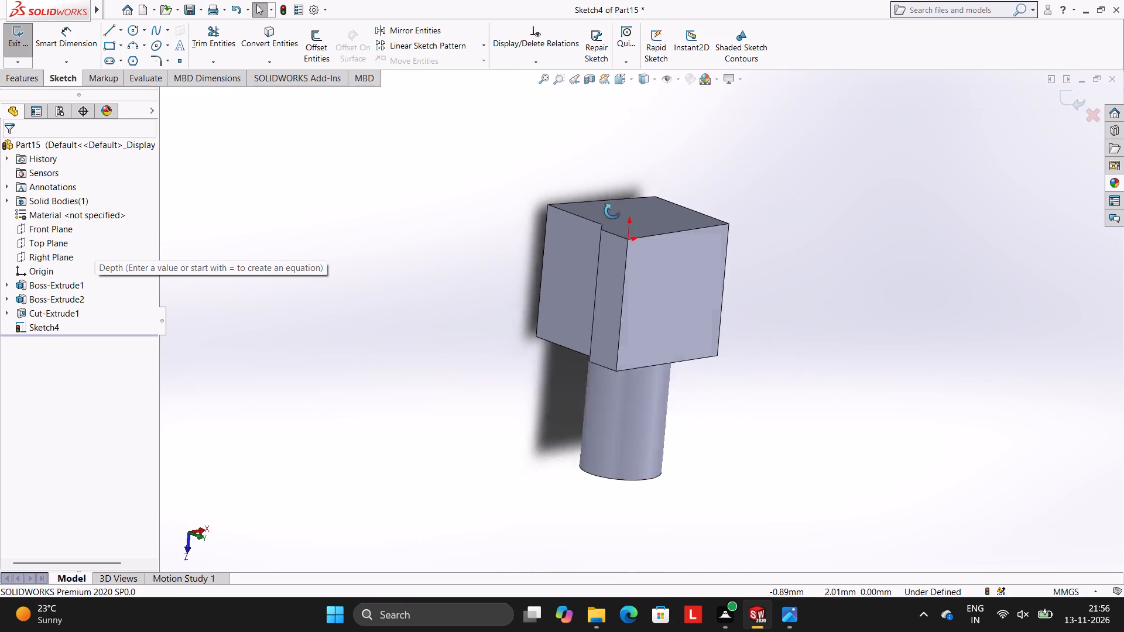
pyautogui.moveTo(612, 211); pyautogui.dragTo(595, 172, button='middle')
pyautogui.moveTo(659, 420); pyautogui.dragTo(741, 477, button='middle')
pyautogui.moveTo(718, 194); pyautogui.dragTo(546, 183, button='middle')
pyautogui.moveTo(602, 401); pyautogui.dragTo(640, 419, button='middle')
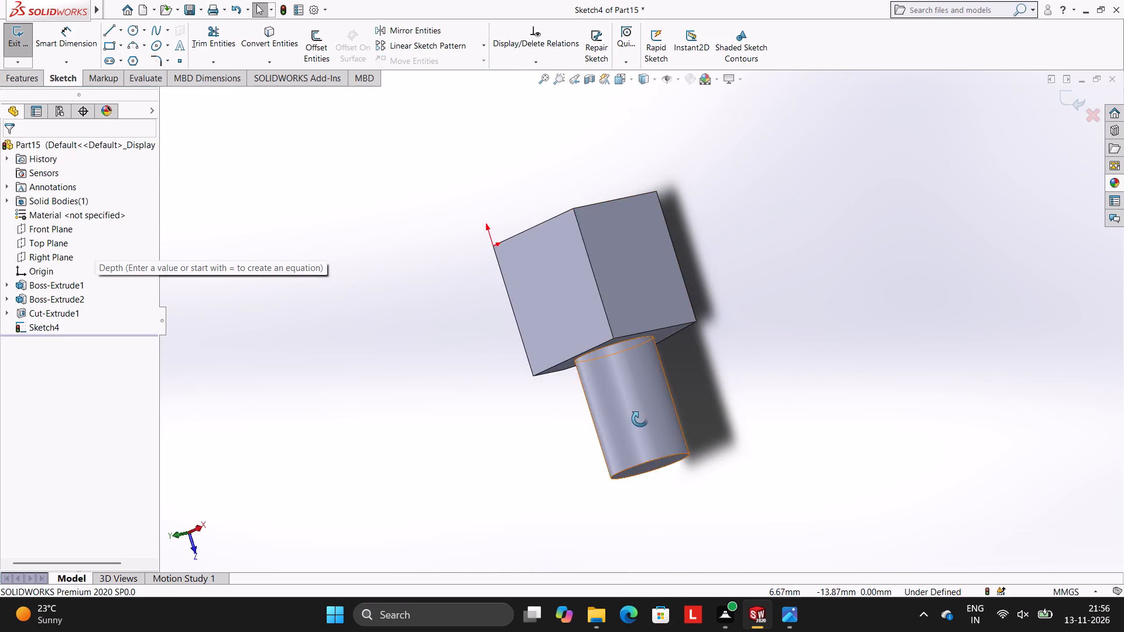
pyautogui.moveTo(640, 419); pyautogui.dragTo(769, 523, button='middle')
pyautogui.moveTo(630, 260); pyautogui.dragTo(528, 209, button='middle')
pyautogui.scroll(1, 527, 205)
pyautogui.moveTo(727, 447); pyautogui.dragTo(785, 409, button='middle')
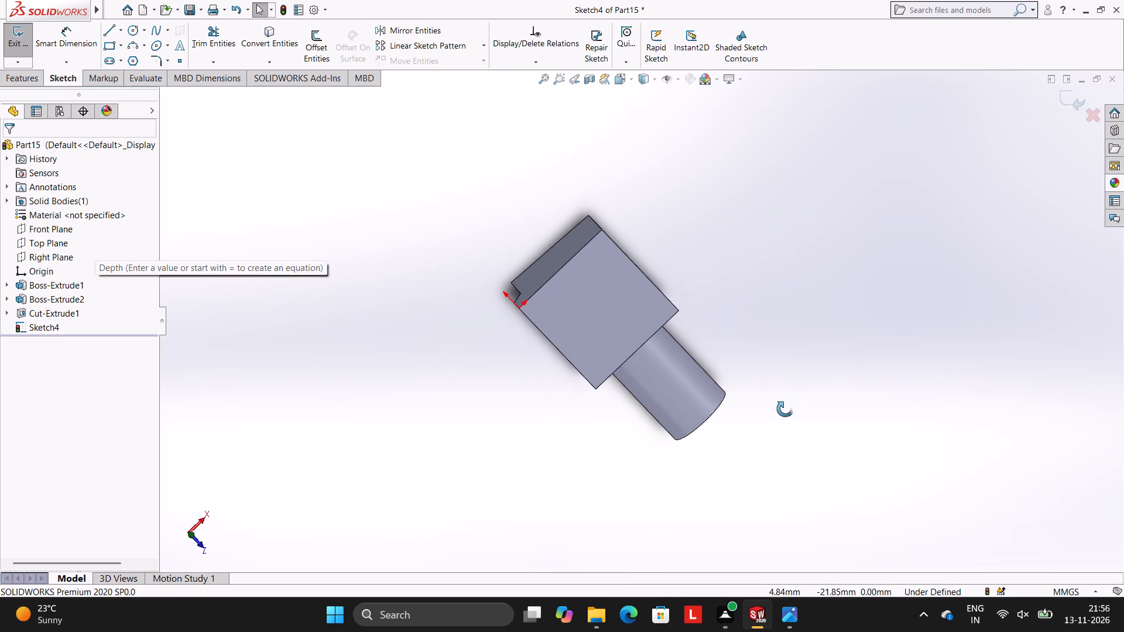
pyautogui.moveTo(785, 409); pyautogui.dragTo(820, 358, button='middle')
pyautogui.moveTo(624, 239); pyautogui.dragTo(422, 296, button='middle')
pyautogui.moveTo(628, 397); pyautogui.dragTo(697, 471, button='middle')
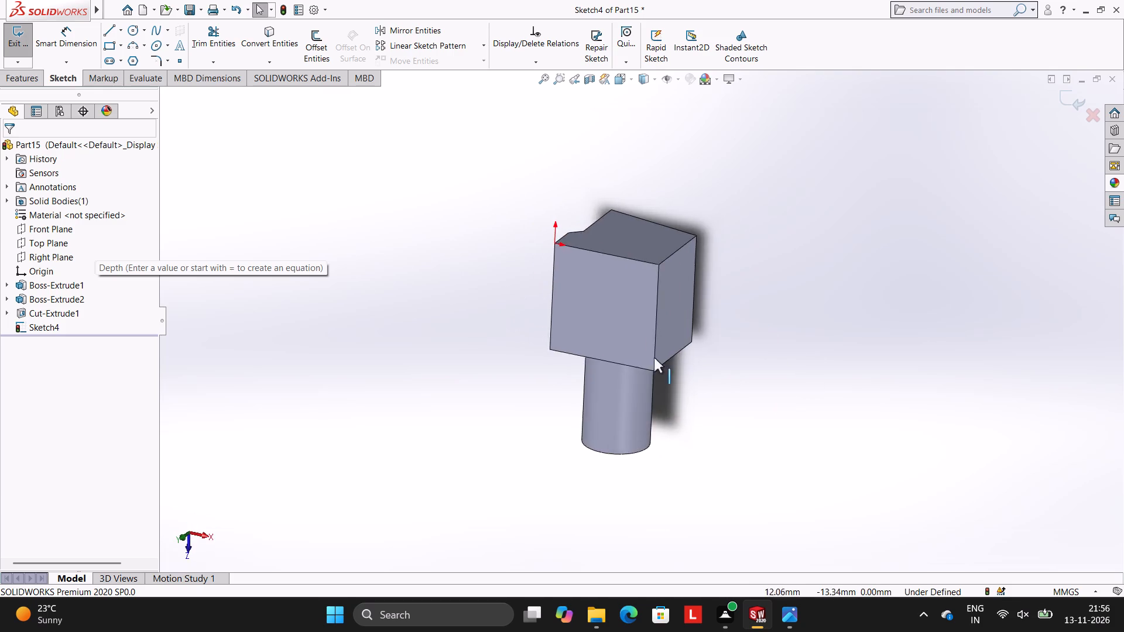
pyautogui.moveTo(646, 342); pyautogui.dragTo(660, 468, button='middle')
pyautogui.moveTo(688, 235); pyautogui.dragTo(804, 214, button='middle')
pyautogui.moveTo(699, 373); pyautogui.dragTo(687, 219, button='middle')
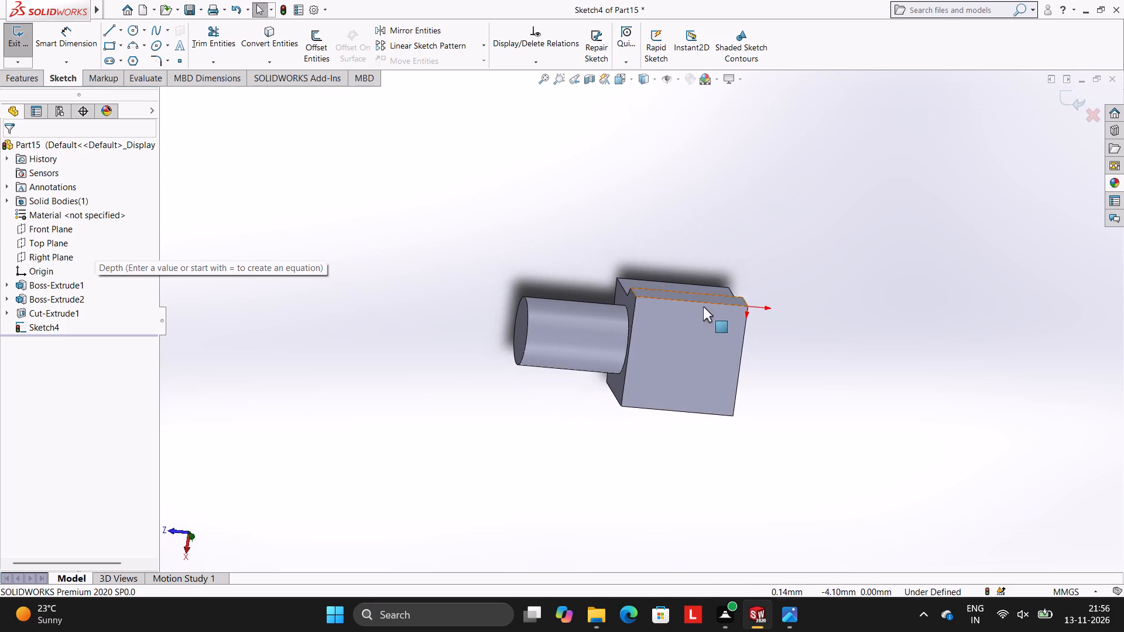
pyautogui.moveTo(747, 341); pyautogui.dragTo(727, 284, button='middle')
# Exit the emptied sketch and start a new sketch on the block's flat square top face, viewed normal to it.
pyautogui.click(655, 336)
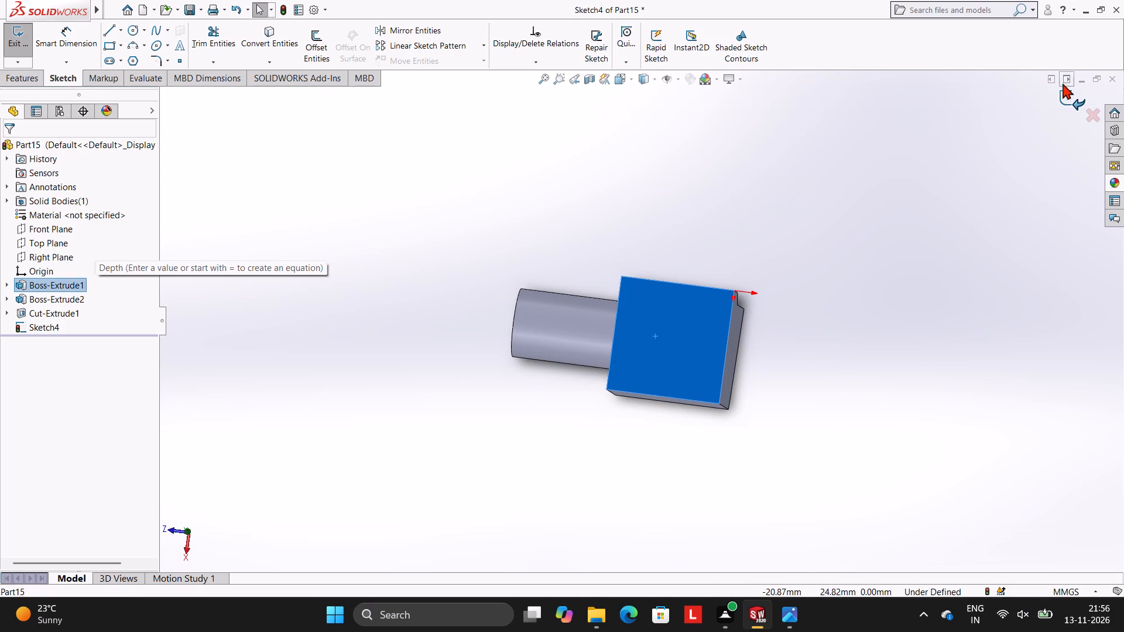
pyautogui.click(1065, 91)
pyautogui.click(673, 319)
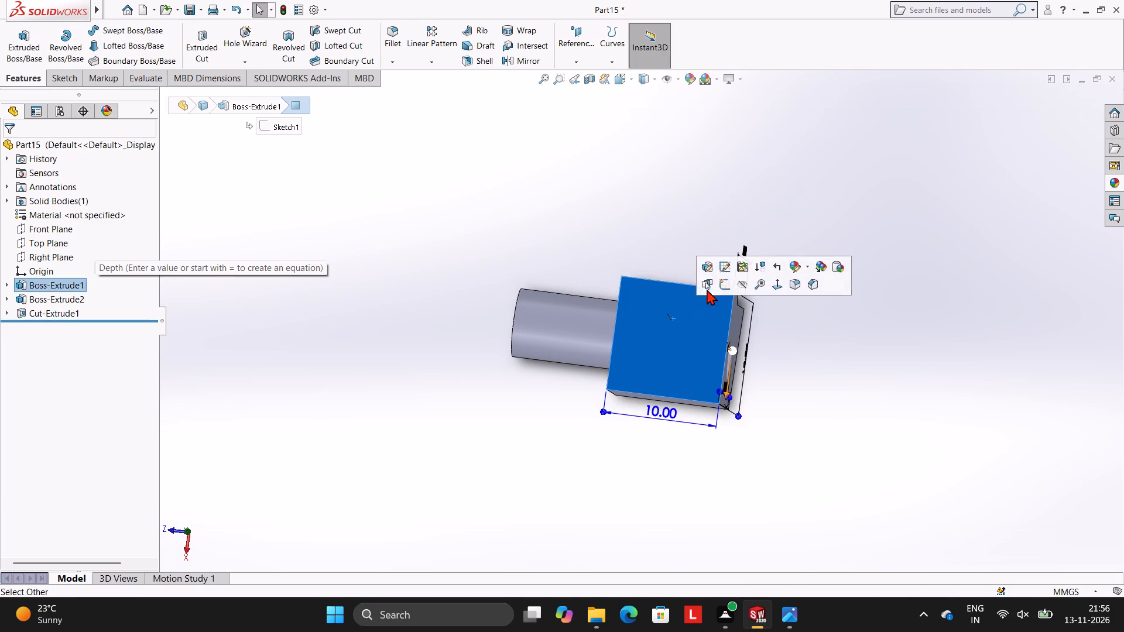
pyautogui.click(726, 286)
pyautogui.hotkey('ctrl', '8')
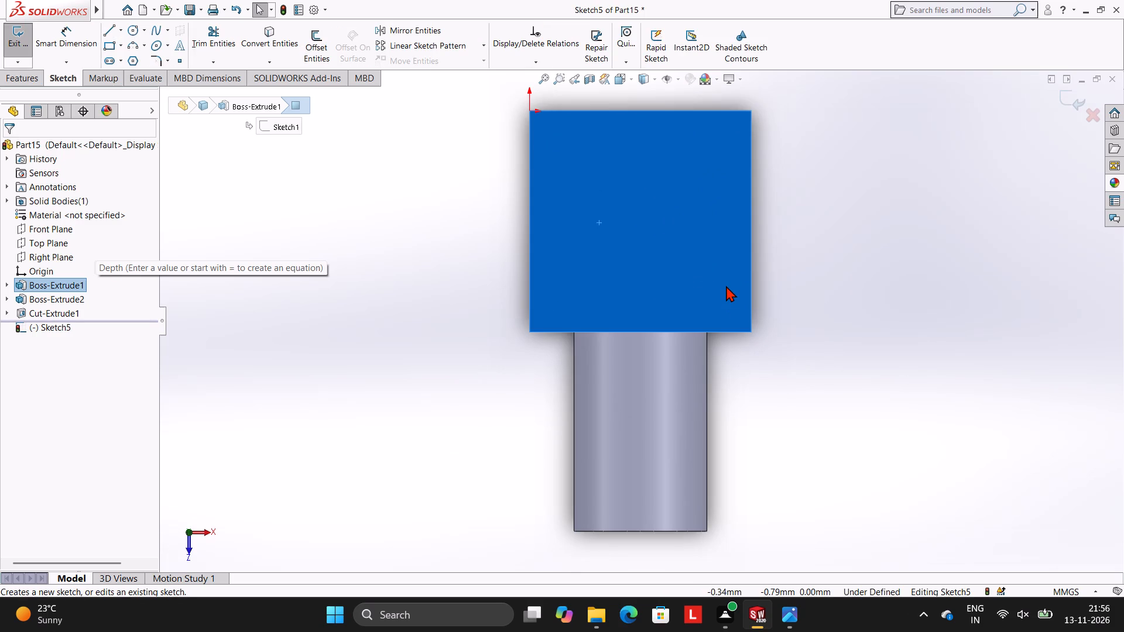
pyautogui.press('Escape')
pyautogui.press('Escape')
pyautogui.scroll(3, 745, 269)
pyautogui.scroll(-2, 745, 269)
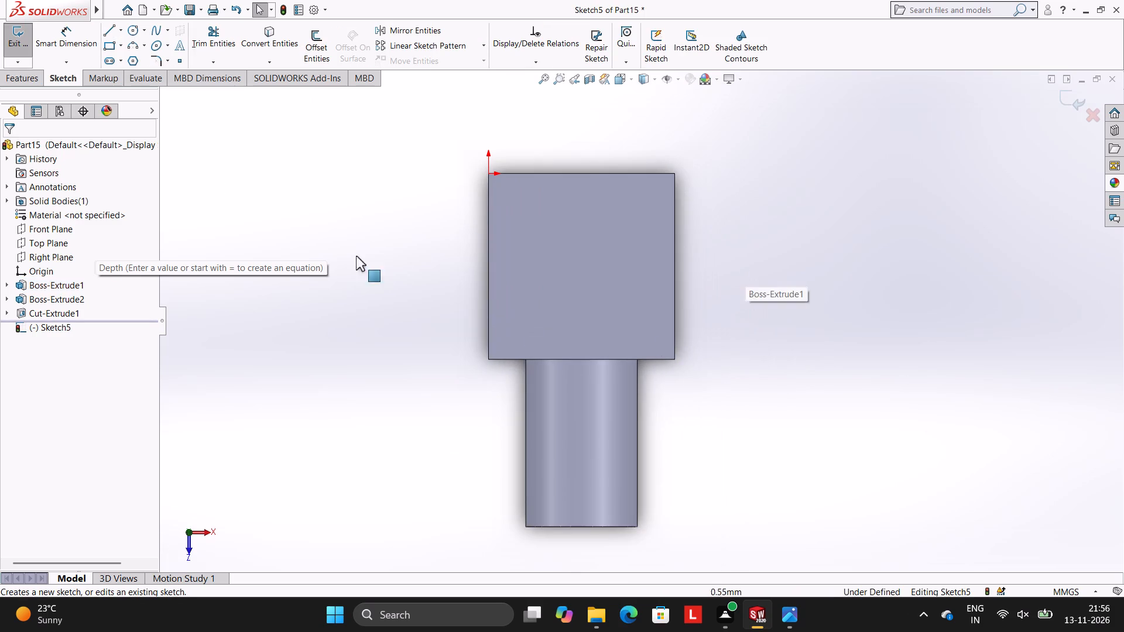
# Sketch a 4 mm vertical line into the block face from the midpoint of the edge next to the boss.
pyautogui.click(110, 26)
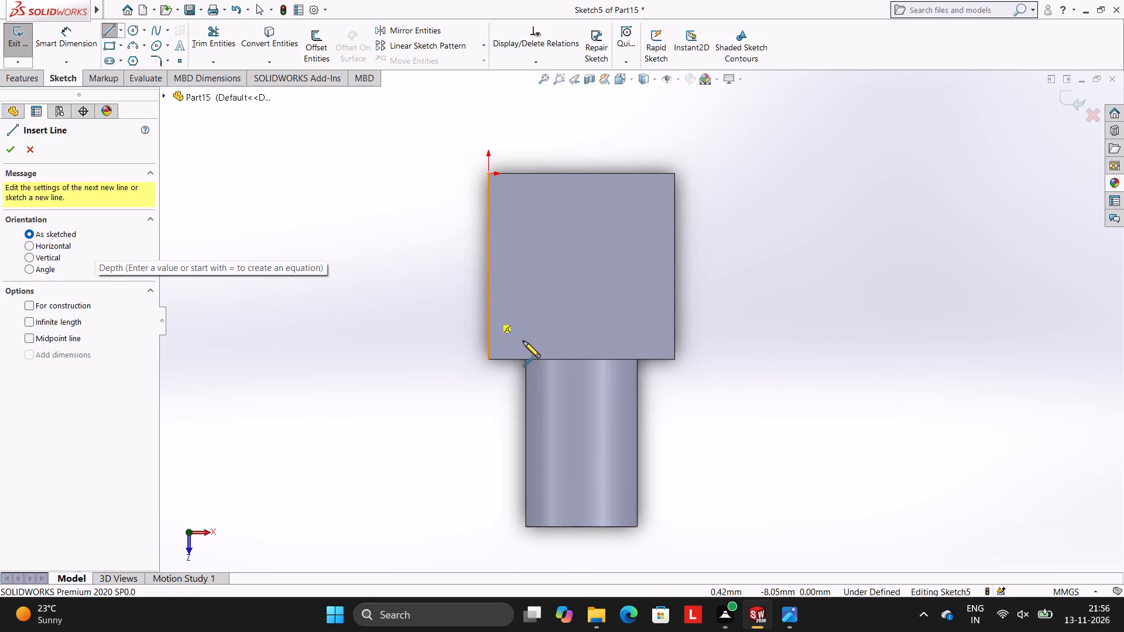
pyautogui.click(581, 359)
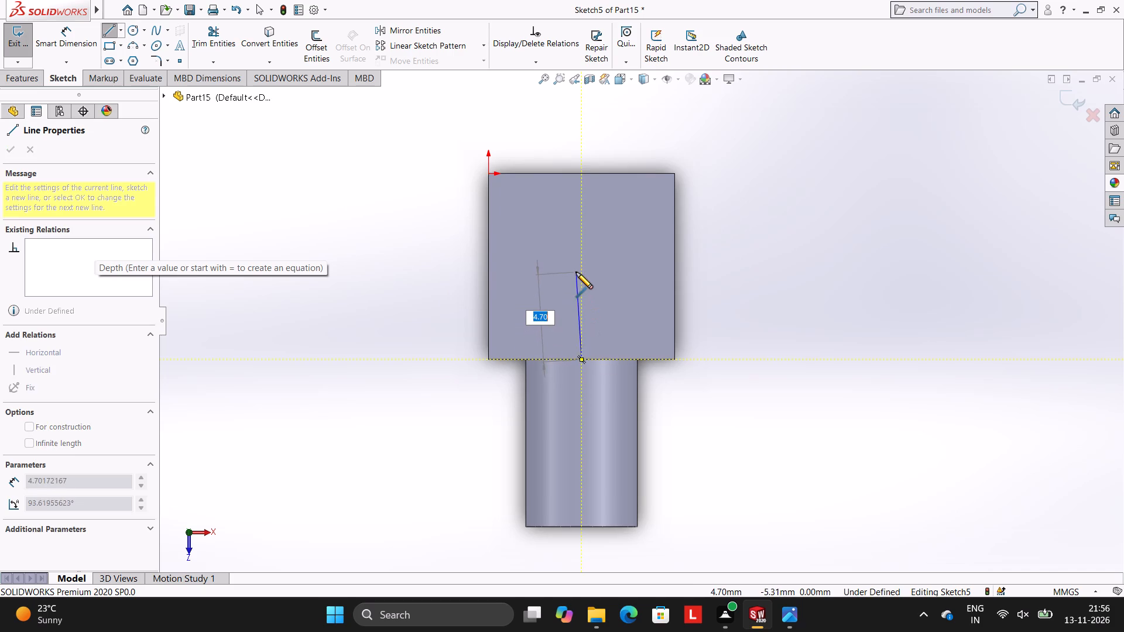
pyautogui.press('4')
pyautogui.press('Return')
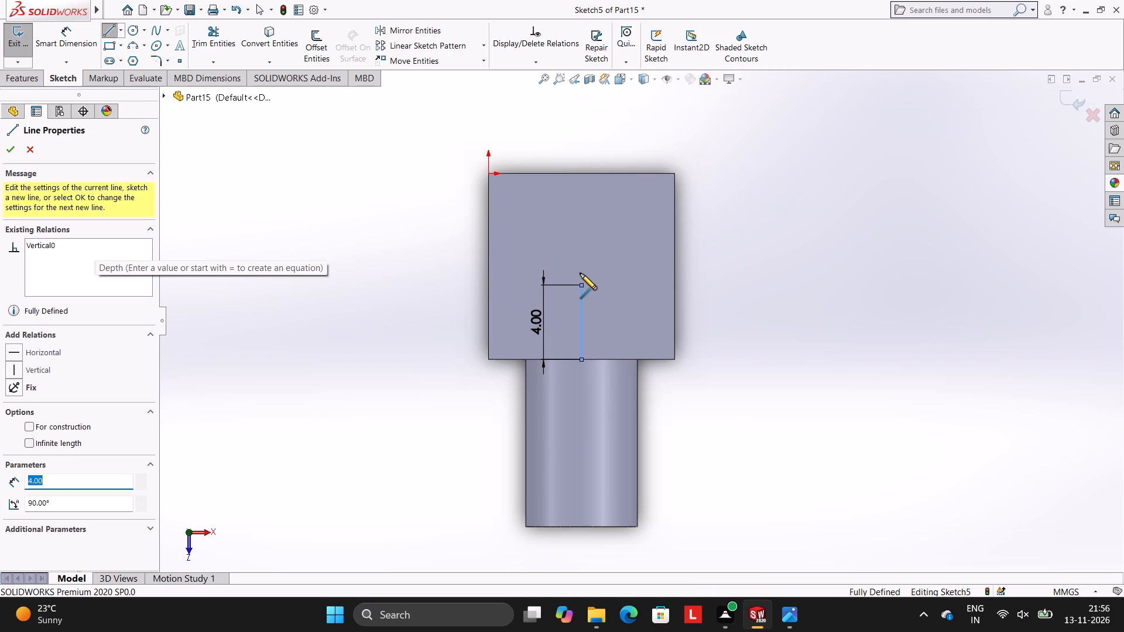
pyautogui.press('Escape')
pyautogui.press('Escape')
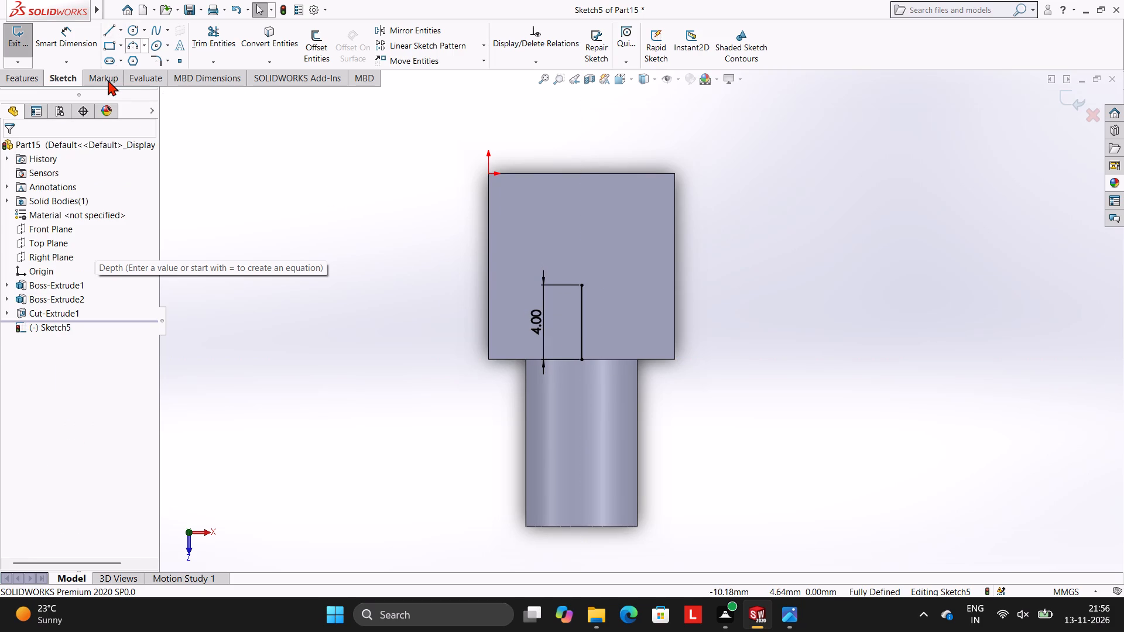
# Sketch a 5 mm diameter circle centred on the inner end of the 4 mm vertical line.
pyautogui.click(135, 31)
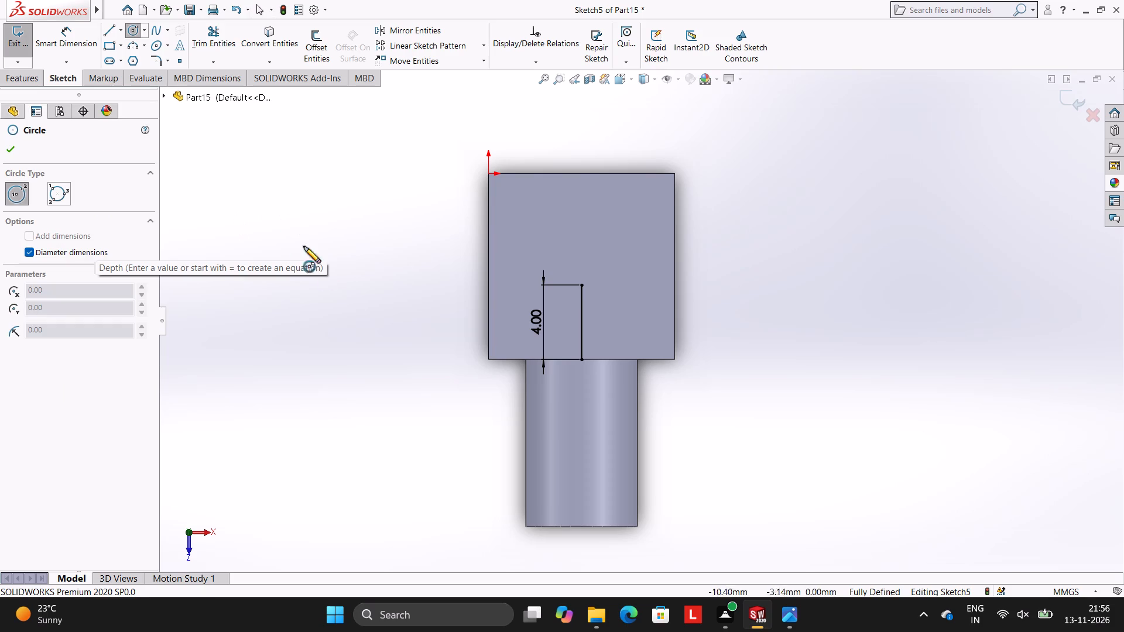
pyautogui.click(583, 285)
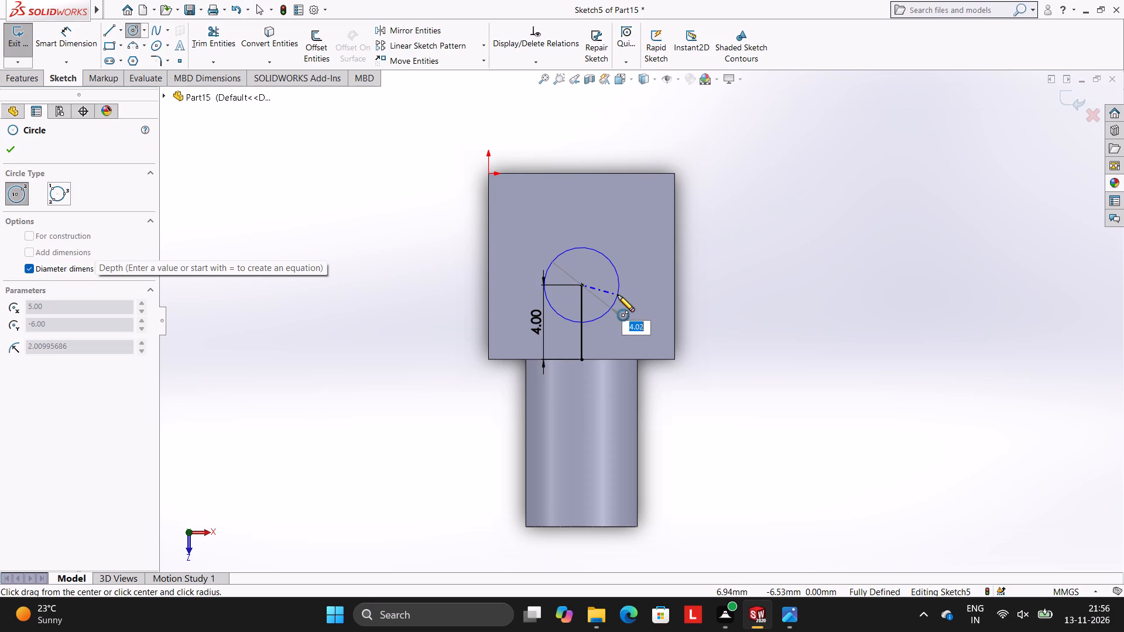
pyautogui.press('5')
pyautogui.press('Return')
pyautogui.press('Escape')
pyautogui.press('Escape')
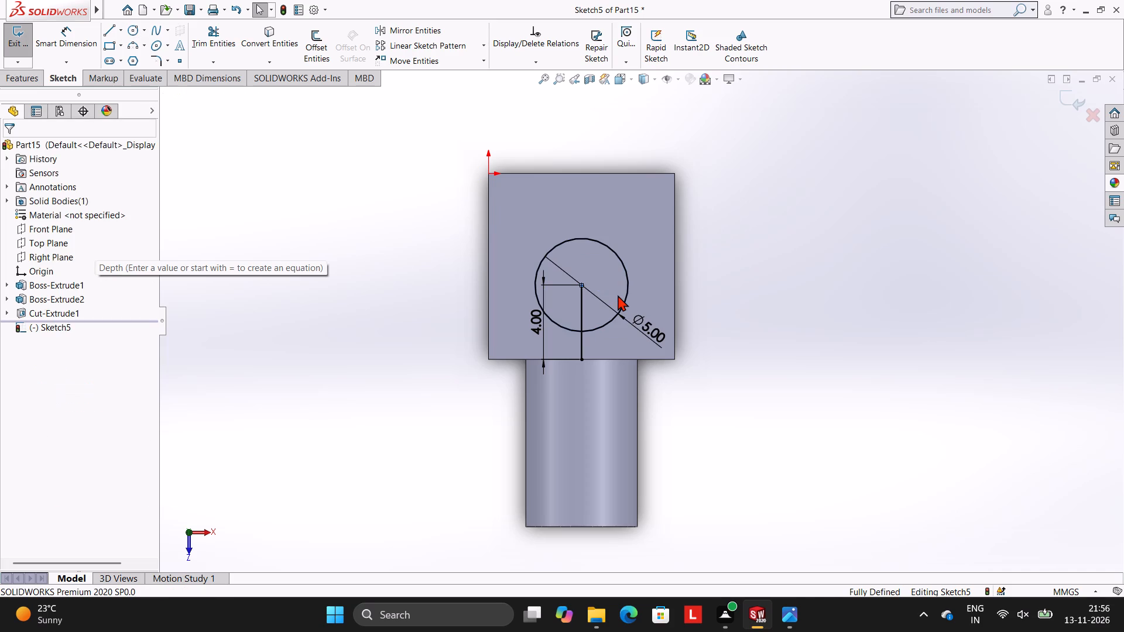
# Sketch a 1 mm vertical line into the face from the midpoint of the block edge opposite the boss.
pyautogui.click(111, 28)
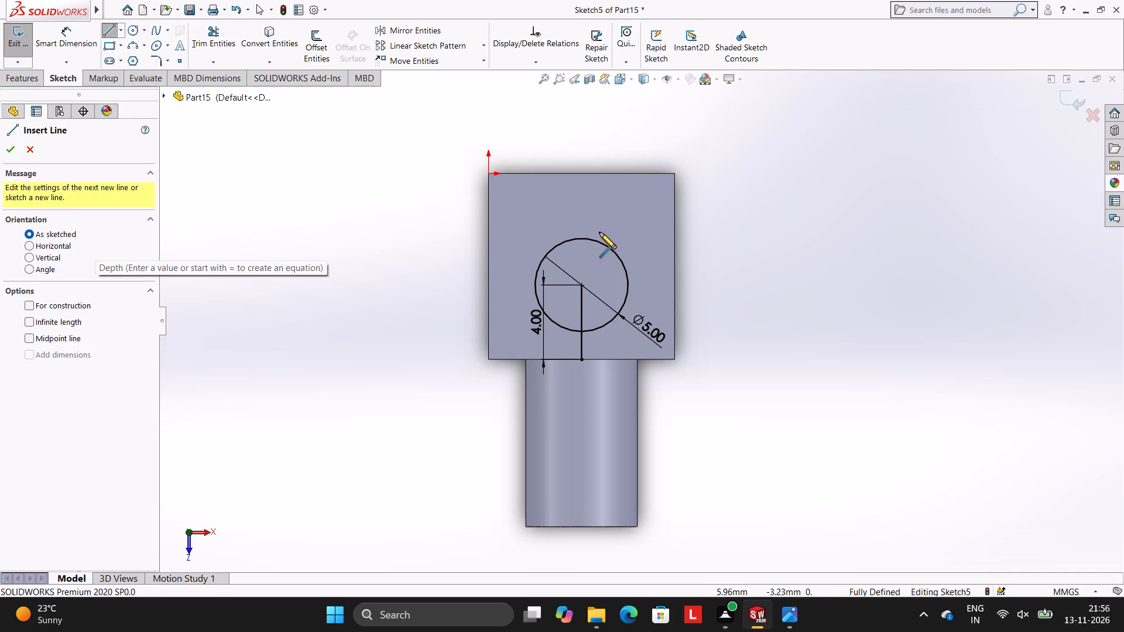
pyautogui.click(581, 170)
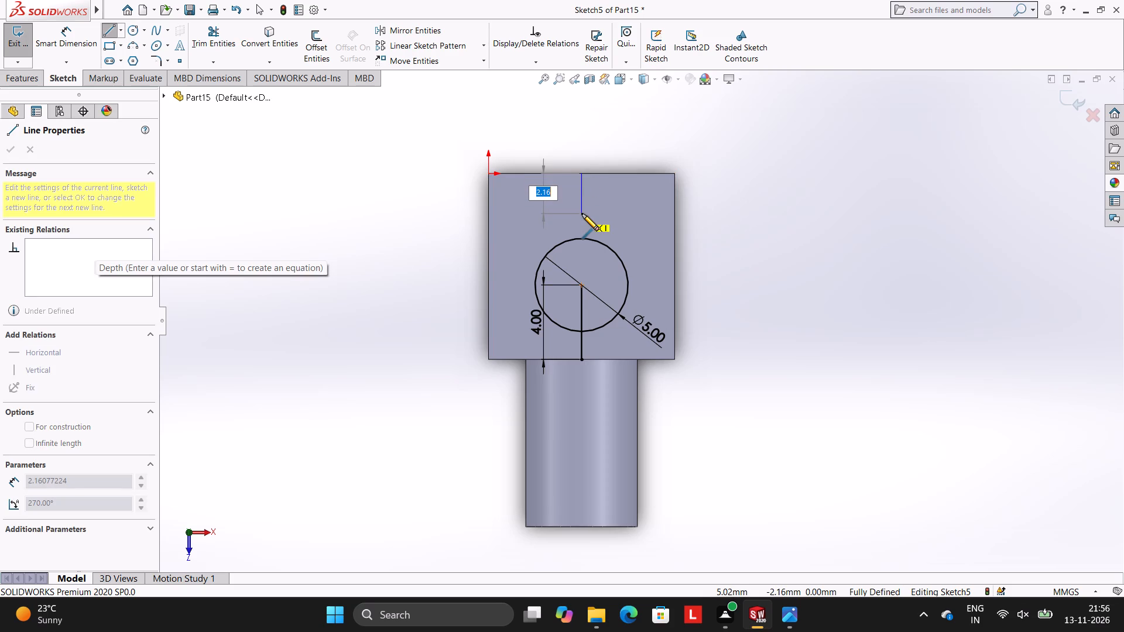
pyautogui.press('1')
pyautogui.press('Return')
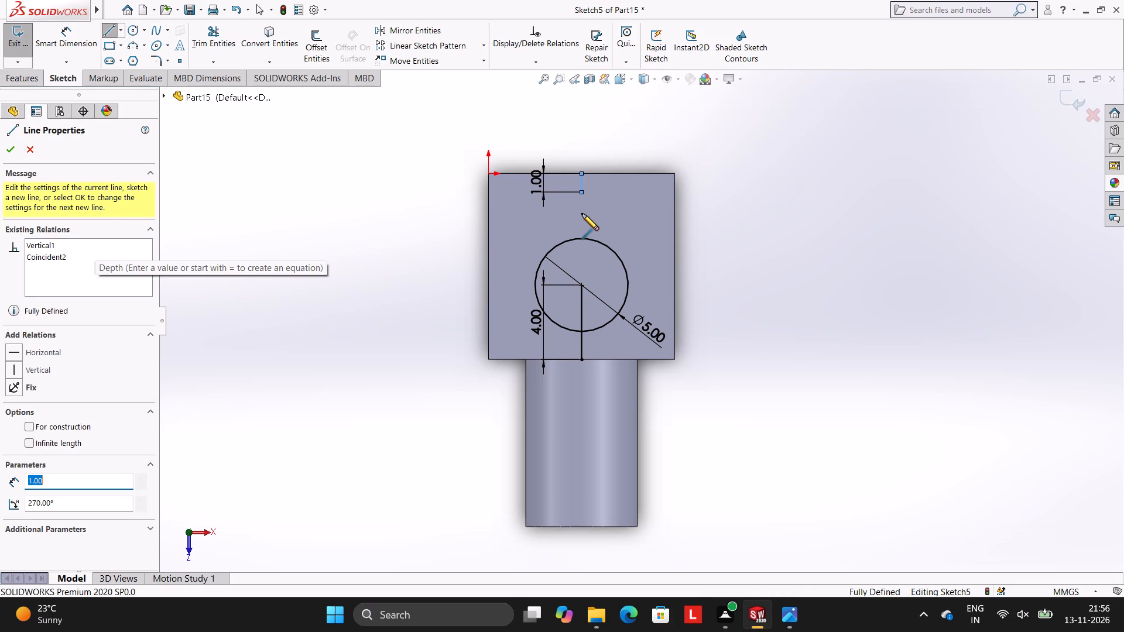
pyautogui.press('Escape')
pyautogui.press('Escape')
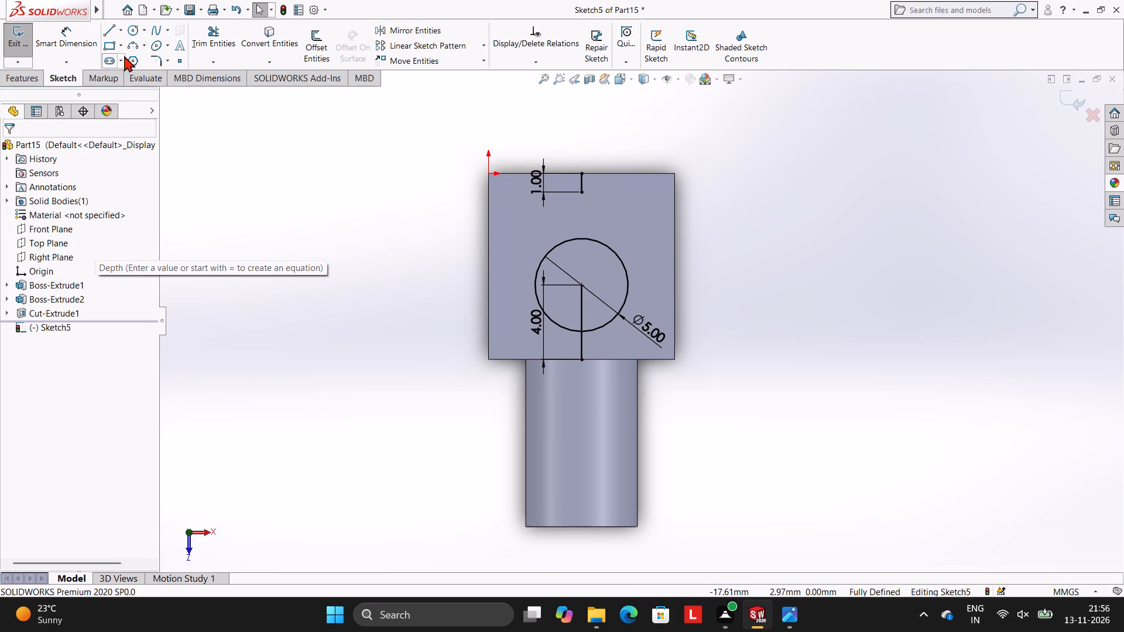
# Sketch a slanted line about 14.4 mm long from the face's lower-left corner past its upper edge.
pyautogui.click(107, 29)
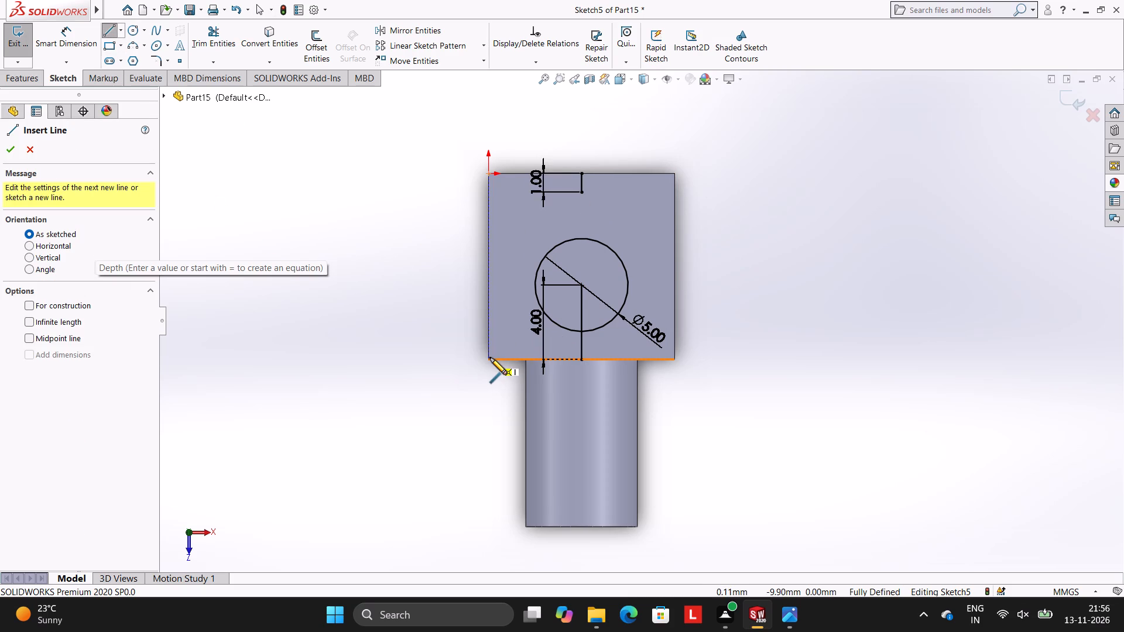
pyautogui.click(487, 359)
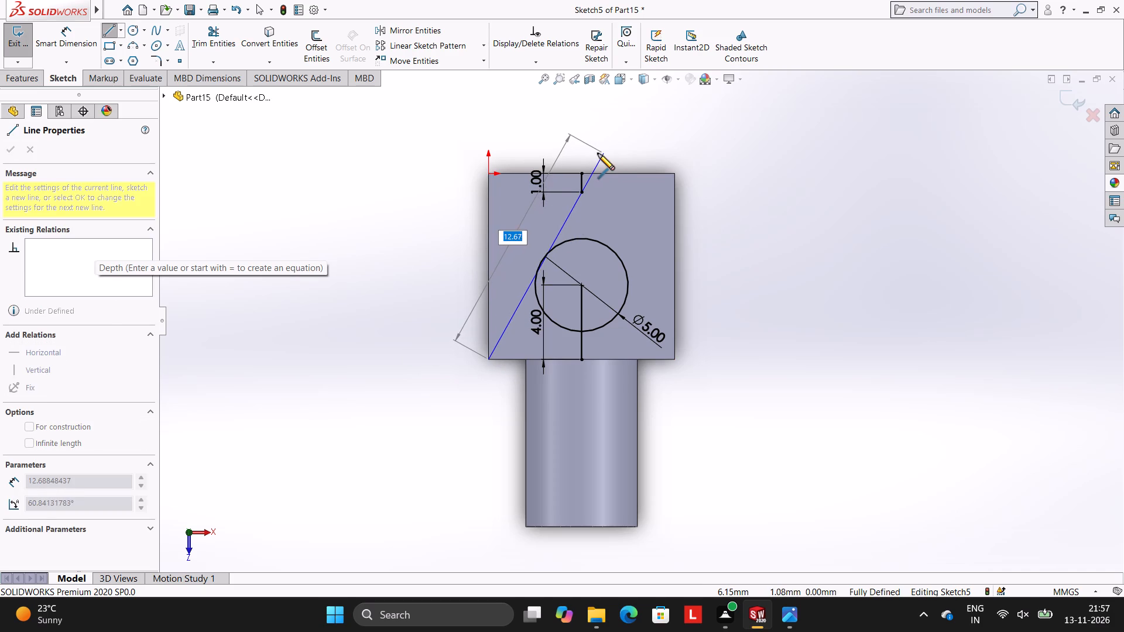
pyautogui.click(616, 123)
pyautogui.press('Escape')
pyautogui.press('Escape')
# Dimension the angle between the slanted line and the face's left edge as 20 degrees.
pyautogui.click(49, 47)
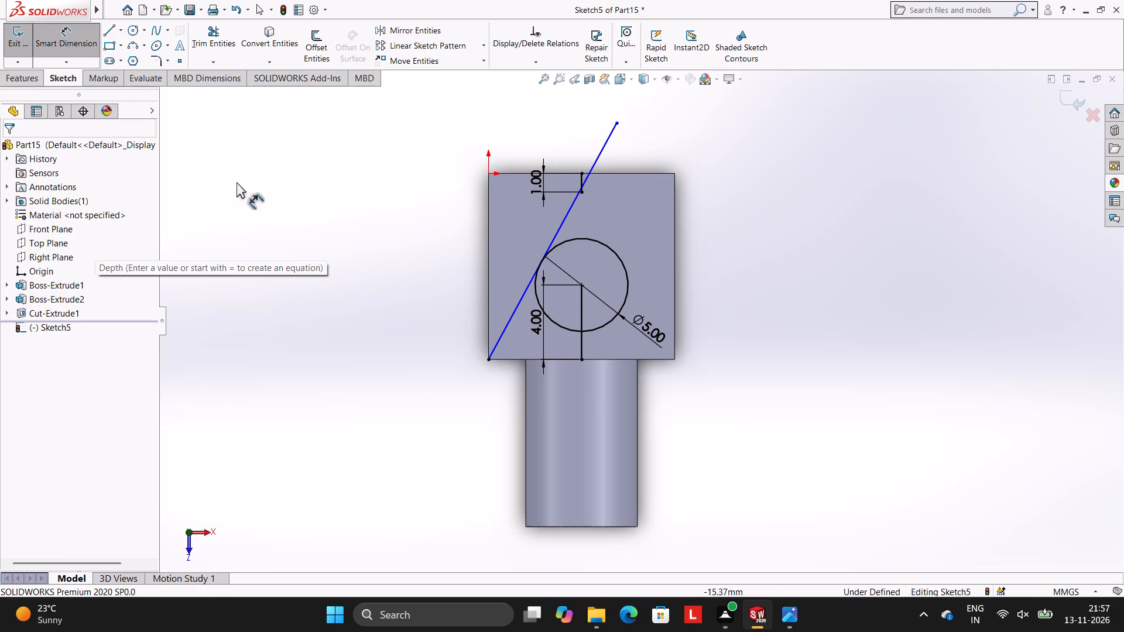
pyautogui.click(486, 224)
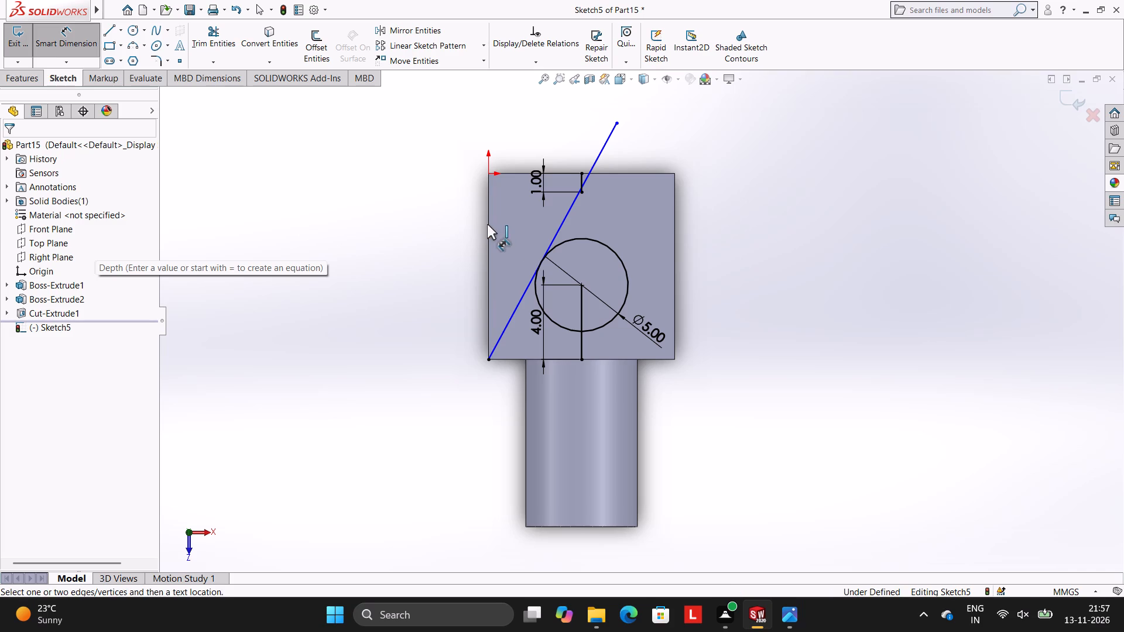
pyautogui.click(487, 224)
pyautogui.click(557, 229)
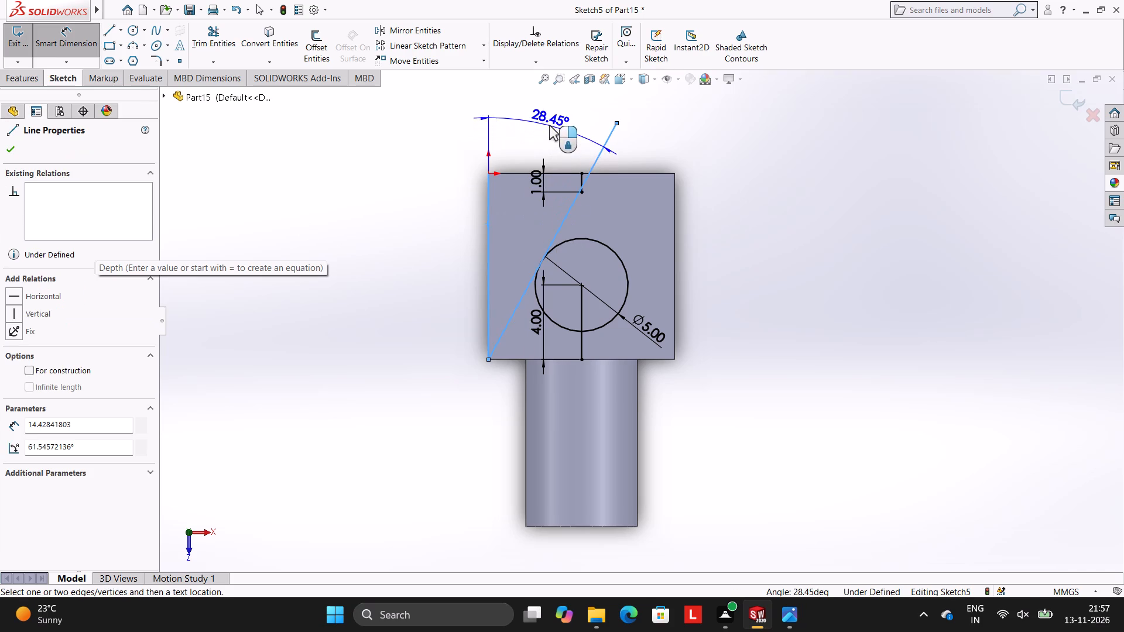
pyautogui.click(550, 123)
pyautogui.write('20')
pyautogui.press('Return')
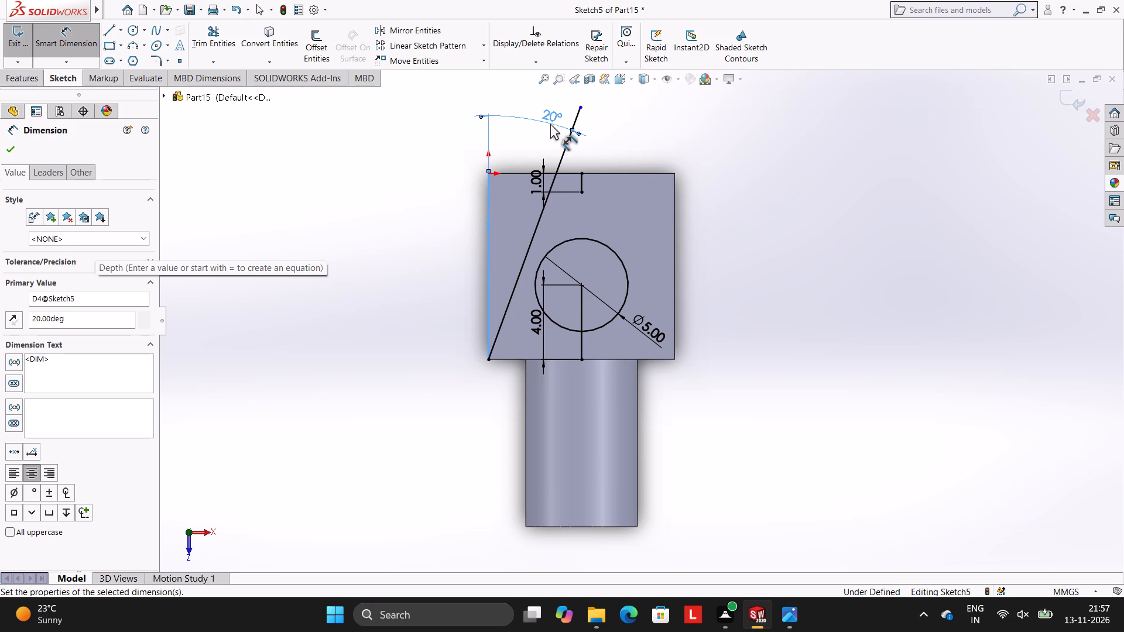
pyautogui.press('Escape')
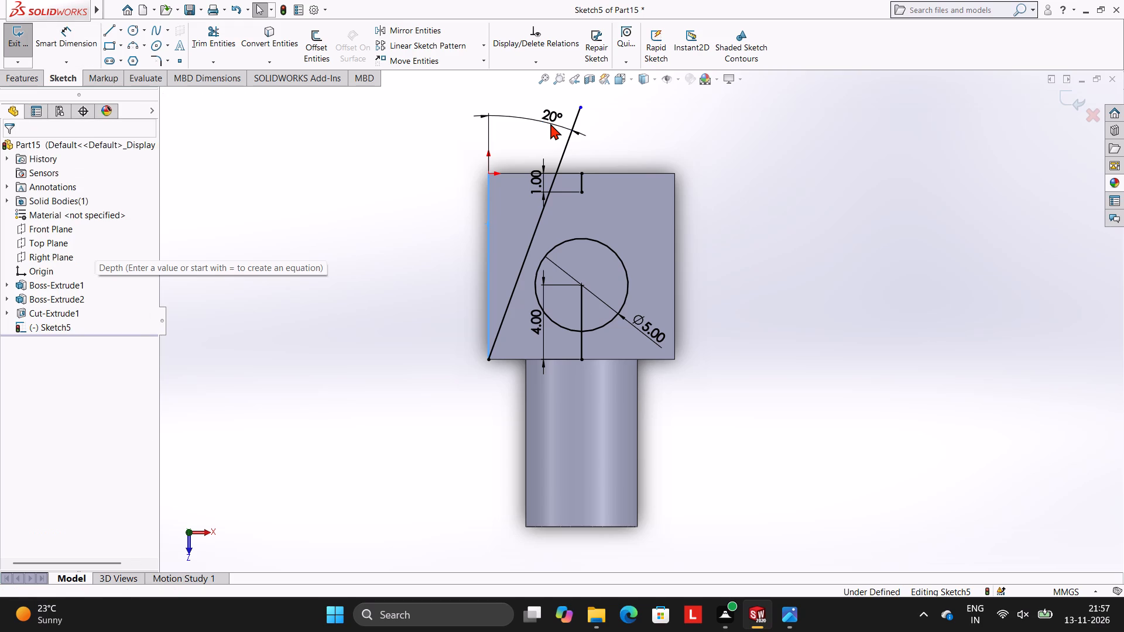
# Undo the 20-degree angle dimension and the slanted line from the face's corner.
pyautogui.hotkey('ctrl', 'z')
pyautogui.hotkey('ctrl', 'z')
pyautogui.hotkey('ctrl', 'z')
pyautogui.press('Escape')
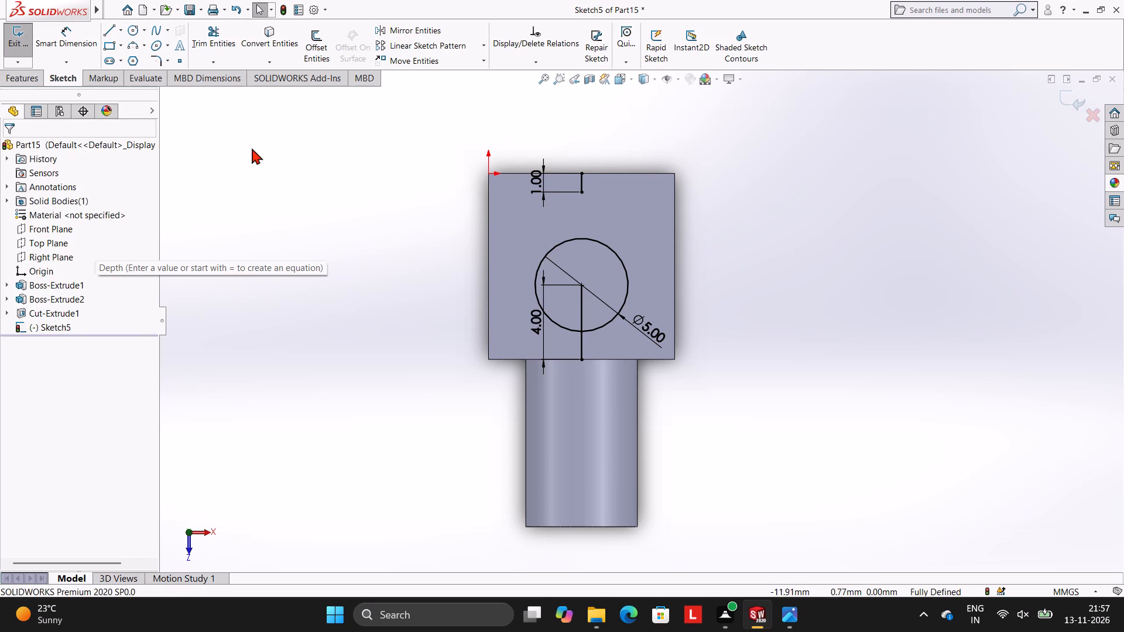
# Sketch a slanted line about 8.1 mm long, tangent to the circle's upper-left side and extending past the block's upper edge.
pyautogui.click(102, 30)
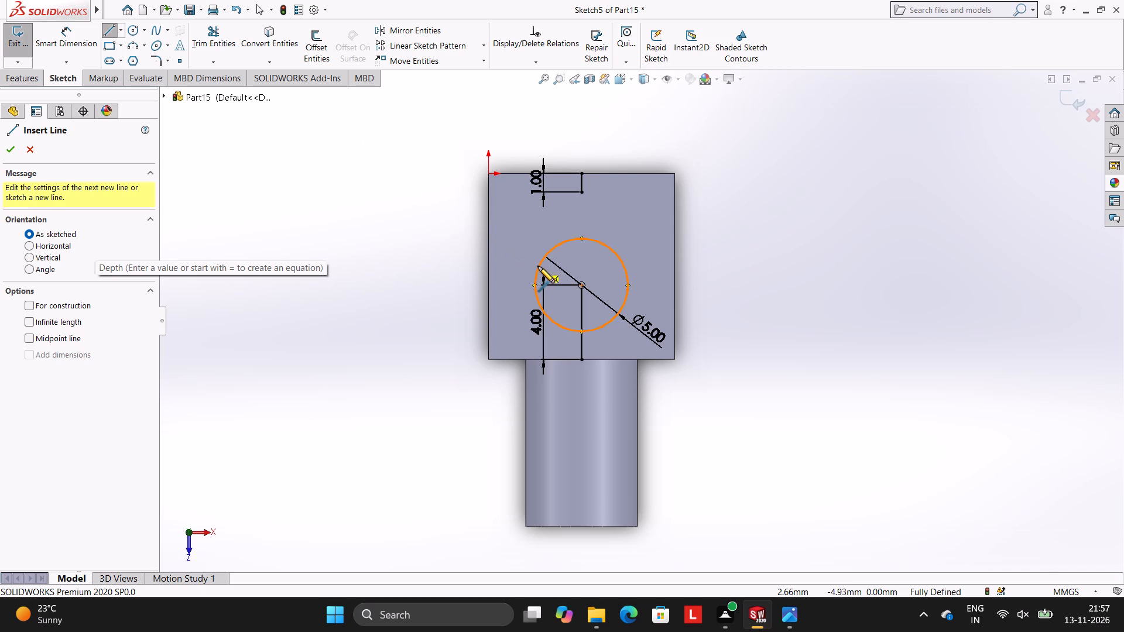
pyautogui.click(537, 270)
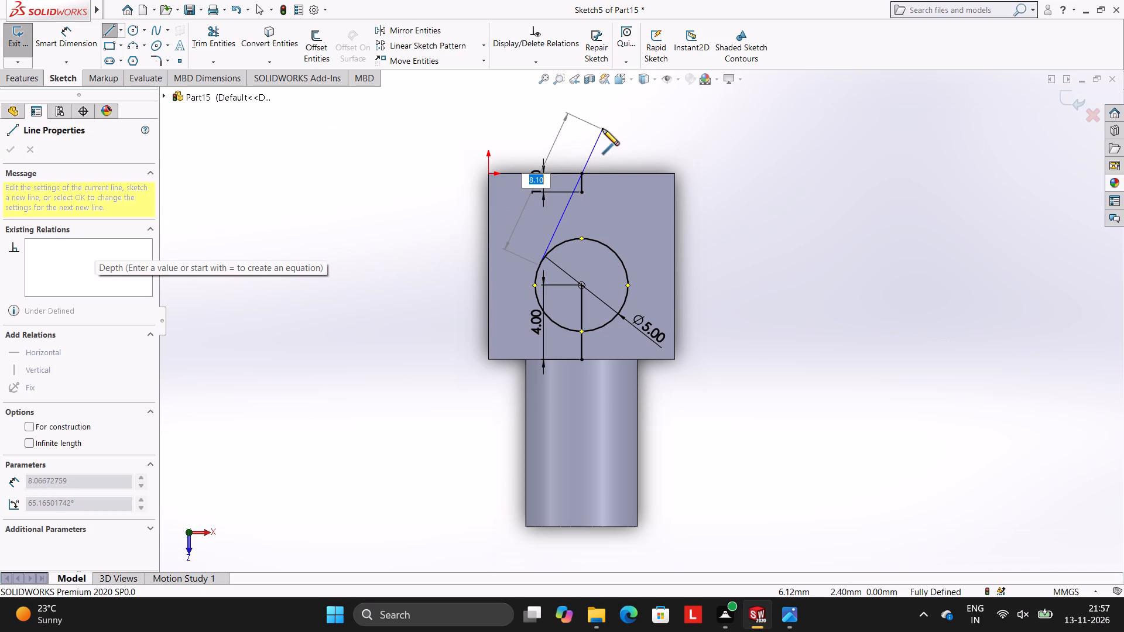
pyautogui.click(602, 129)
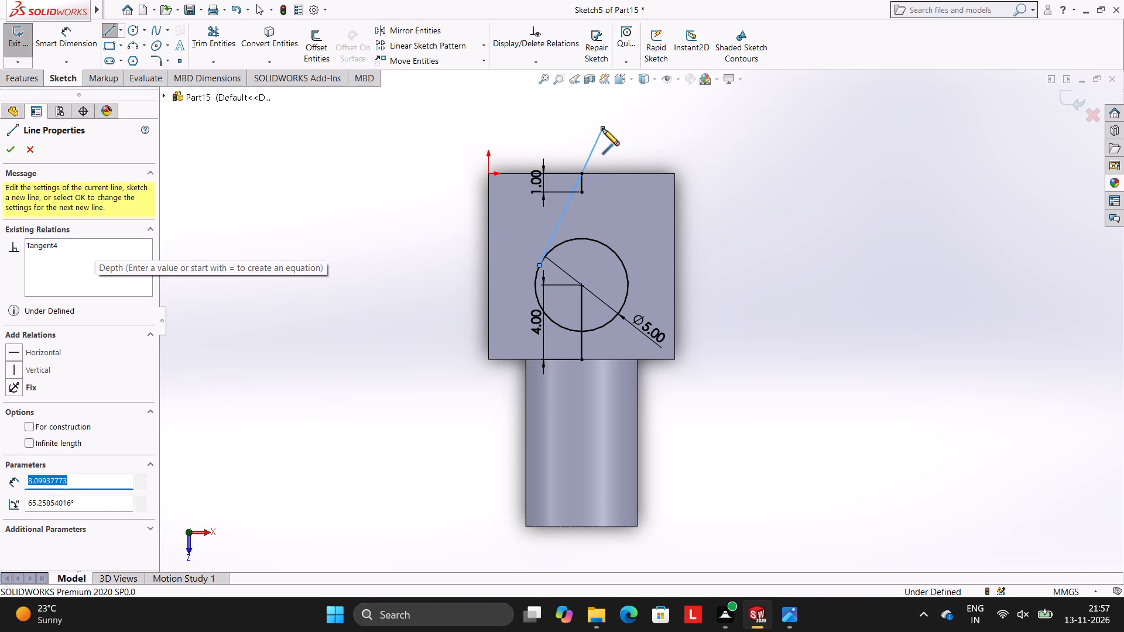
pyautogui.press('Escape')
pyautogui.press('Escape')
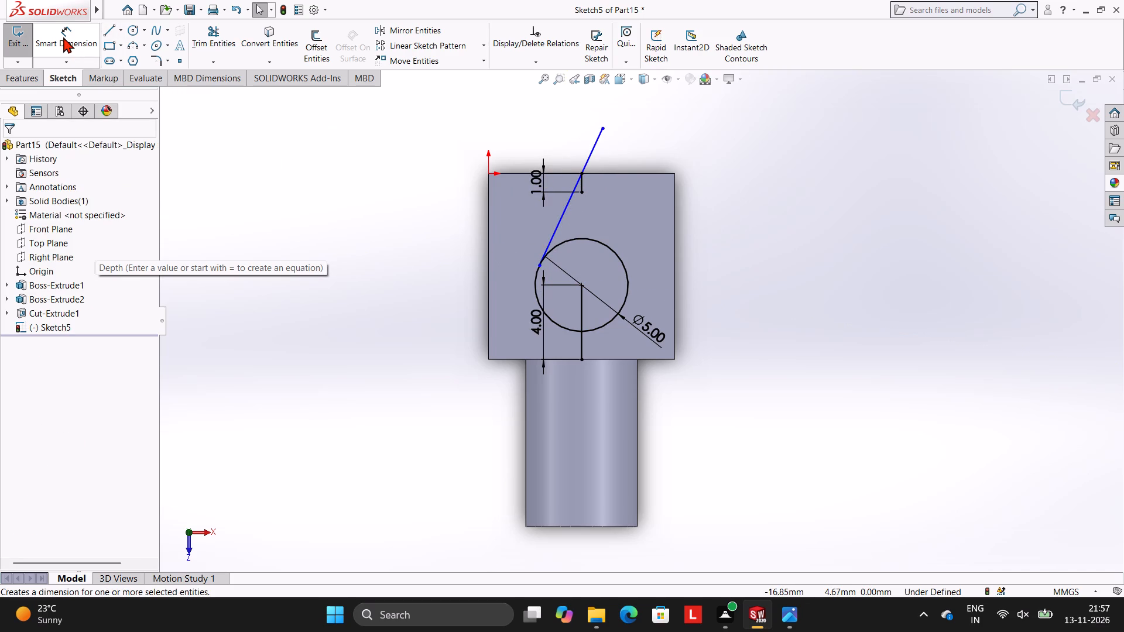
# Dimension the angle between the tangent slanted line and the block face's left edge as 20 degrees.
pyautogui.click(63, 37)
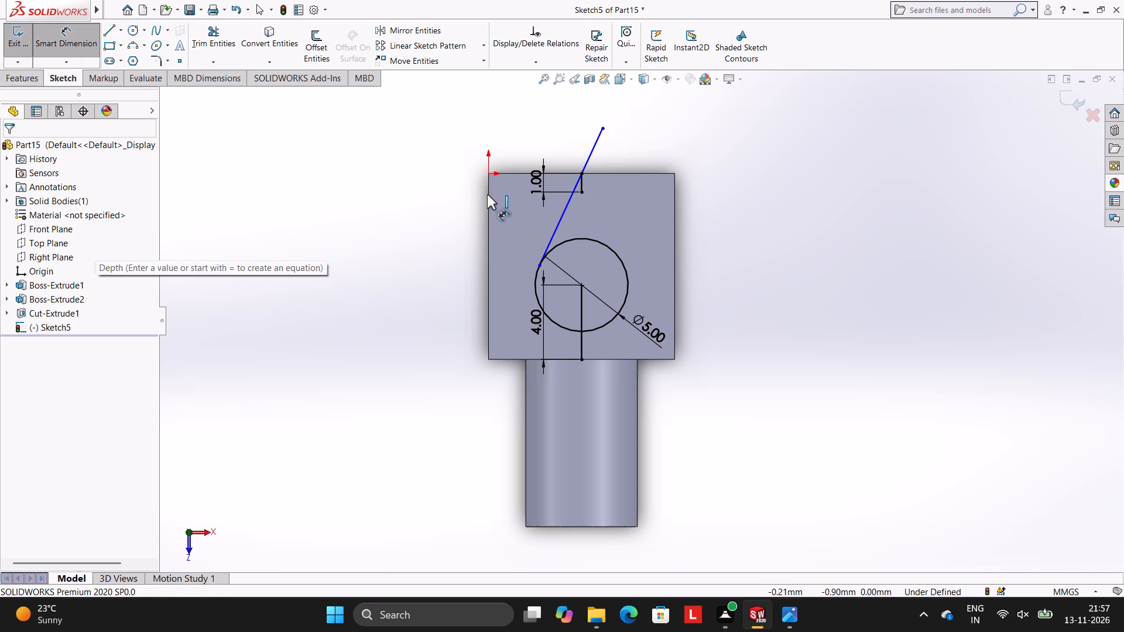
pyautogui.click(488, 197)
pyautogui.click(566, 207)
pyautogui.click(553, 136)
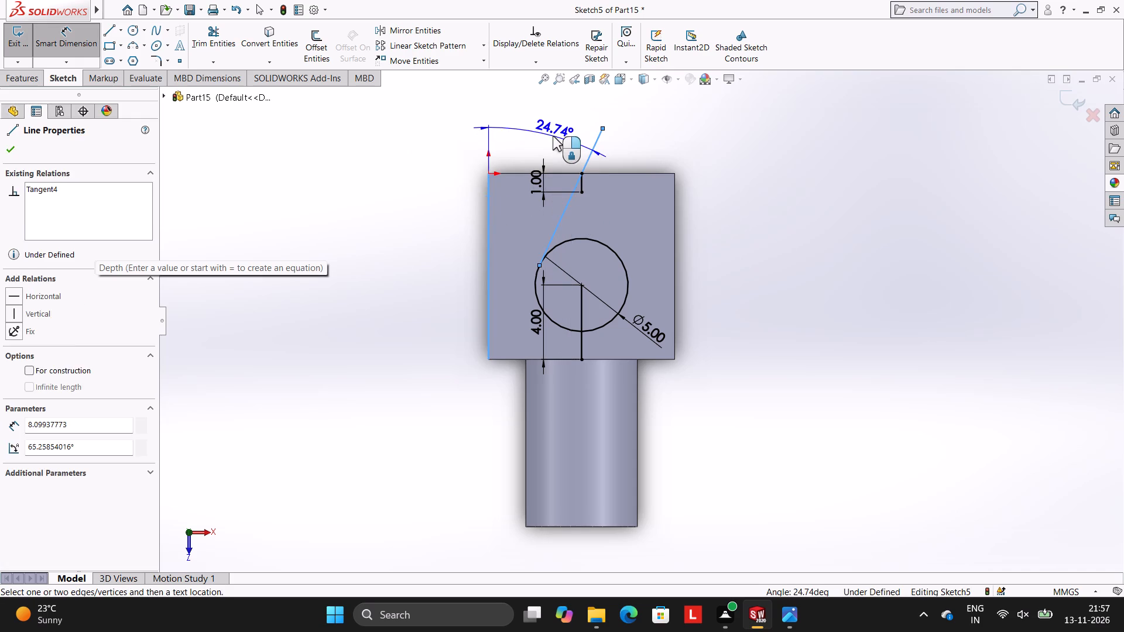
pyautogui.write('20')
pyautogui.press('Return')
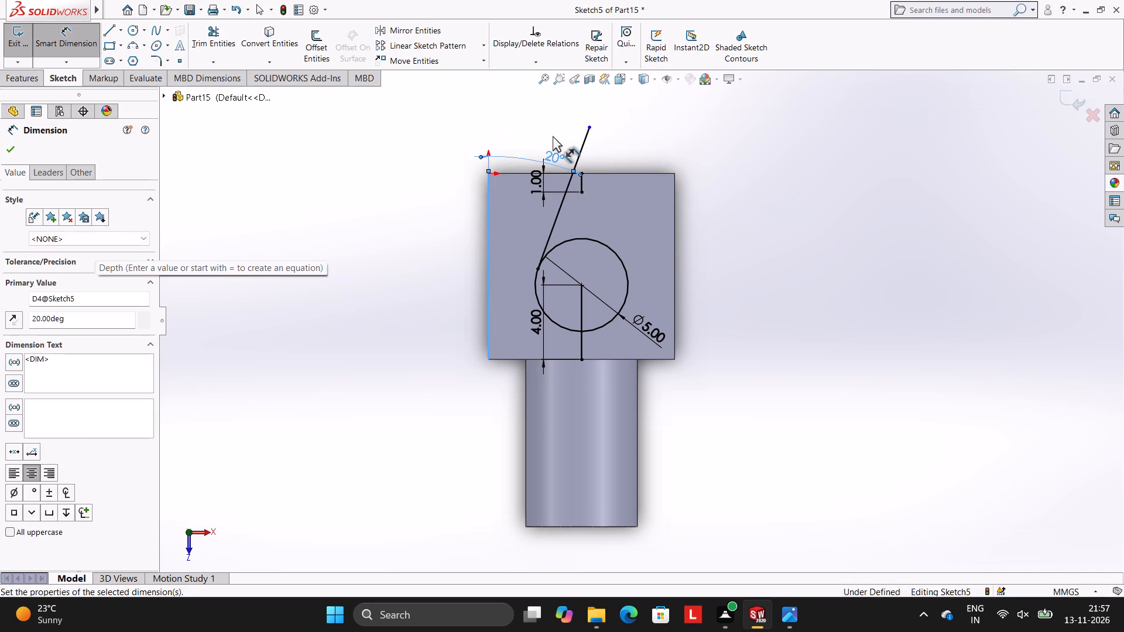
pyautogui.press('Escape')
pyautogui.press('Escape')
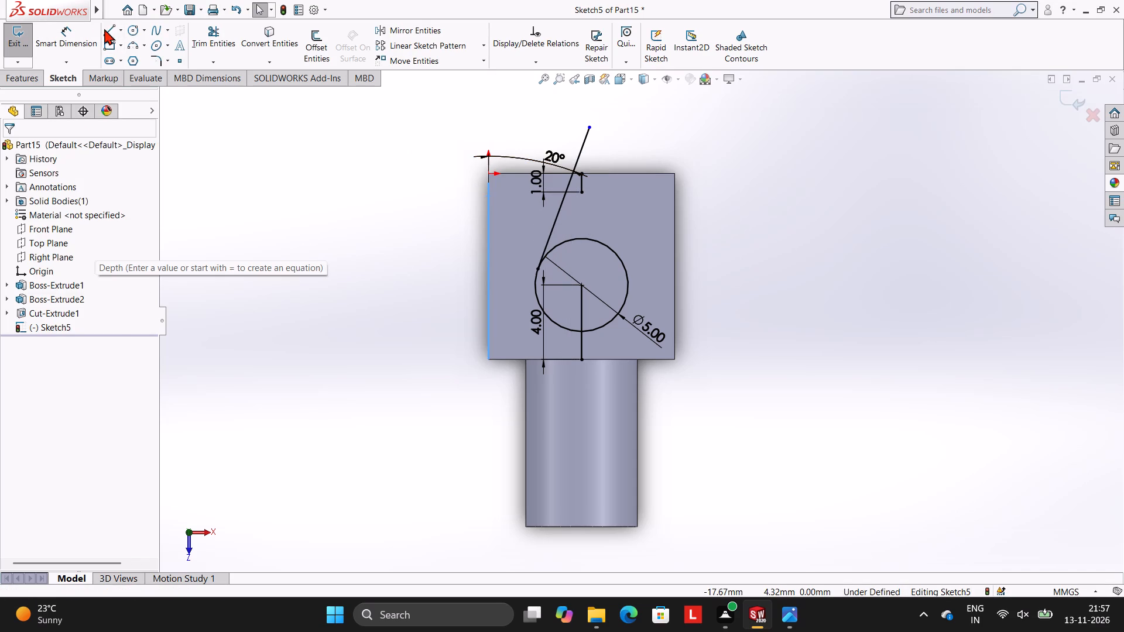
# Sketch a line about 9.5 mm long continuing the slanted line from its tangent point down past the block's lower-left edges.
pyautogui.click(105, 29)
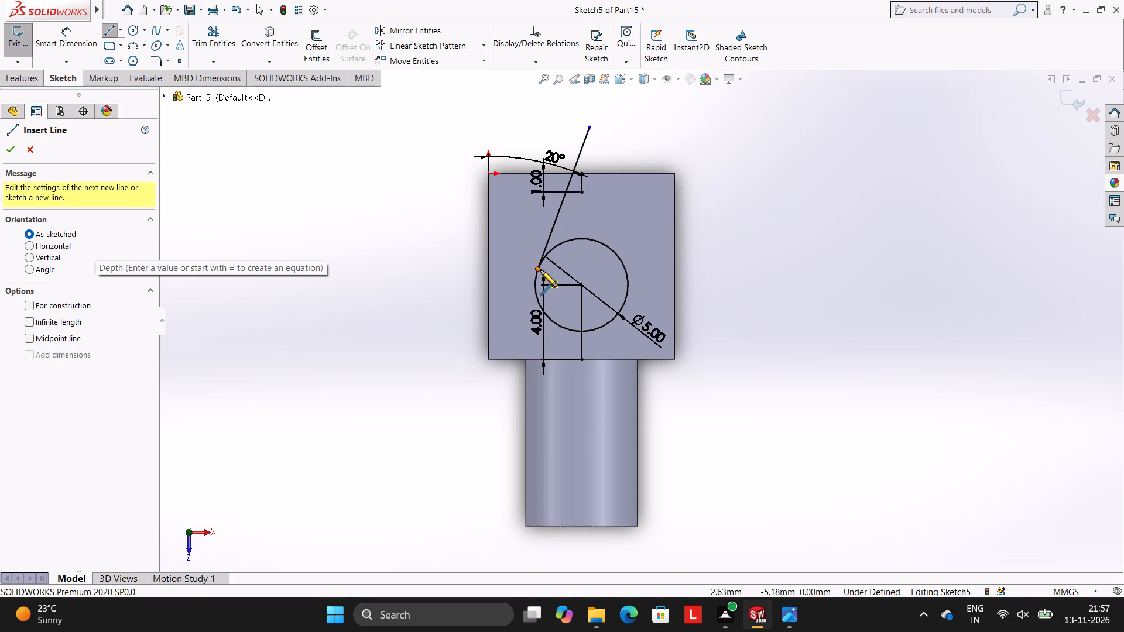
pyautogui.click(538, 270)
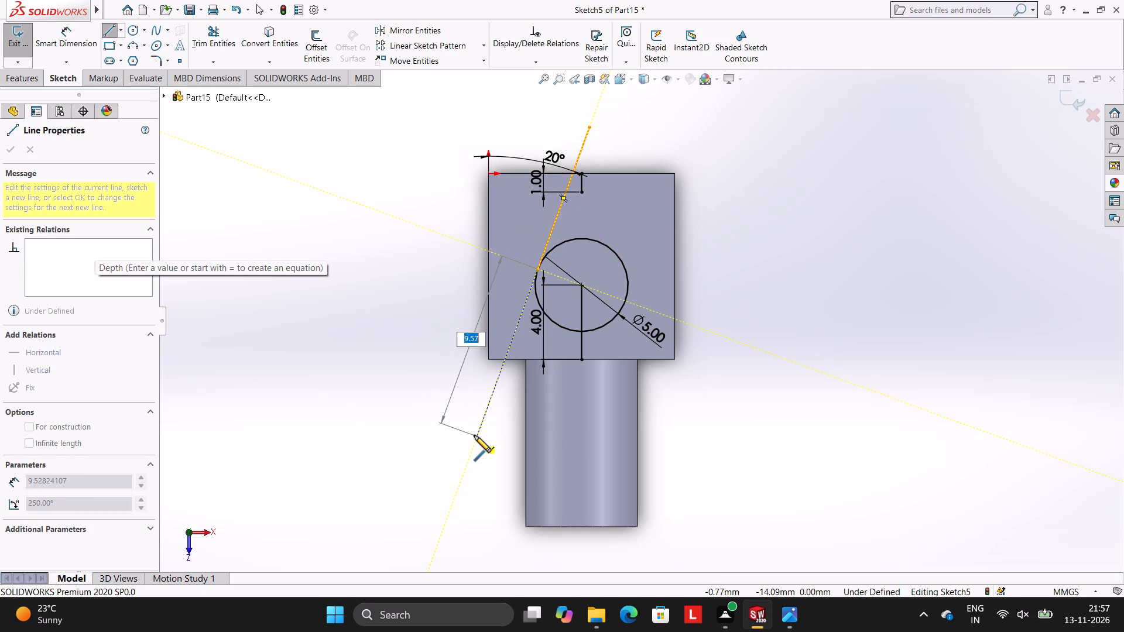
pyautogui.click(474, 435)
pyautogui.press('Escape')
pyautogui.press('Escape')
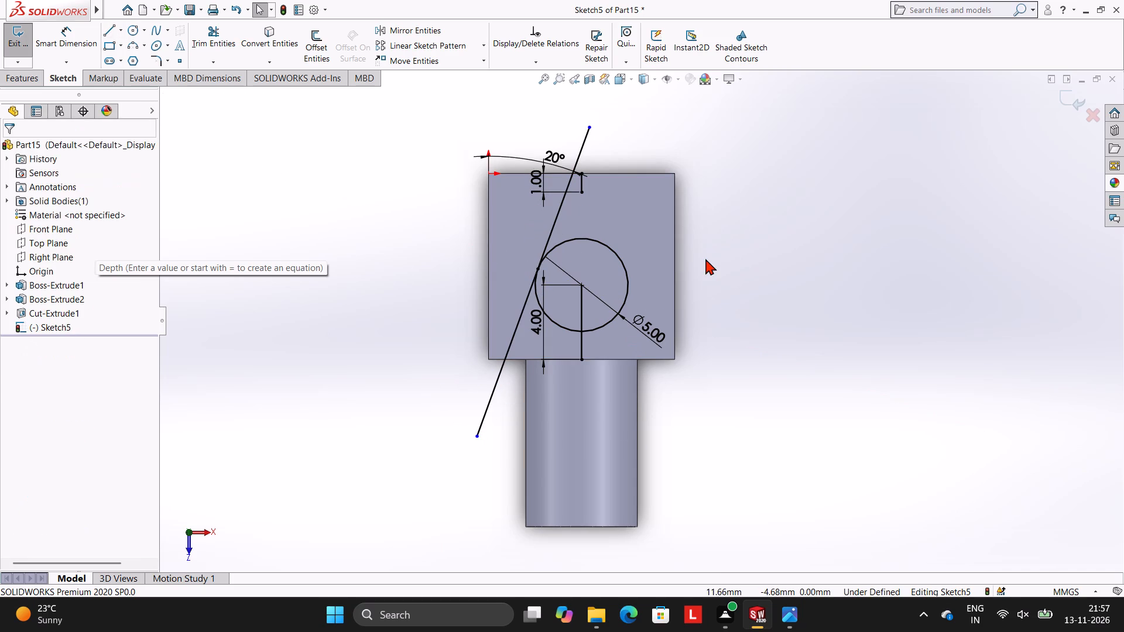
# Sketch connected lines from the circle's bottom: 2.5 mm horizontally right, 7.5 mm up, and about 3.3 mm left to the slanted line.
pyautogui.scroll(-2, 691, 251)
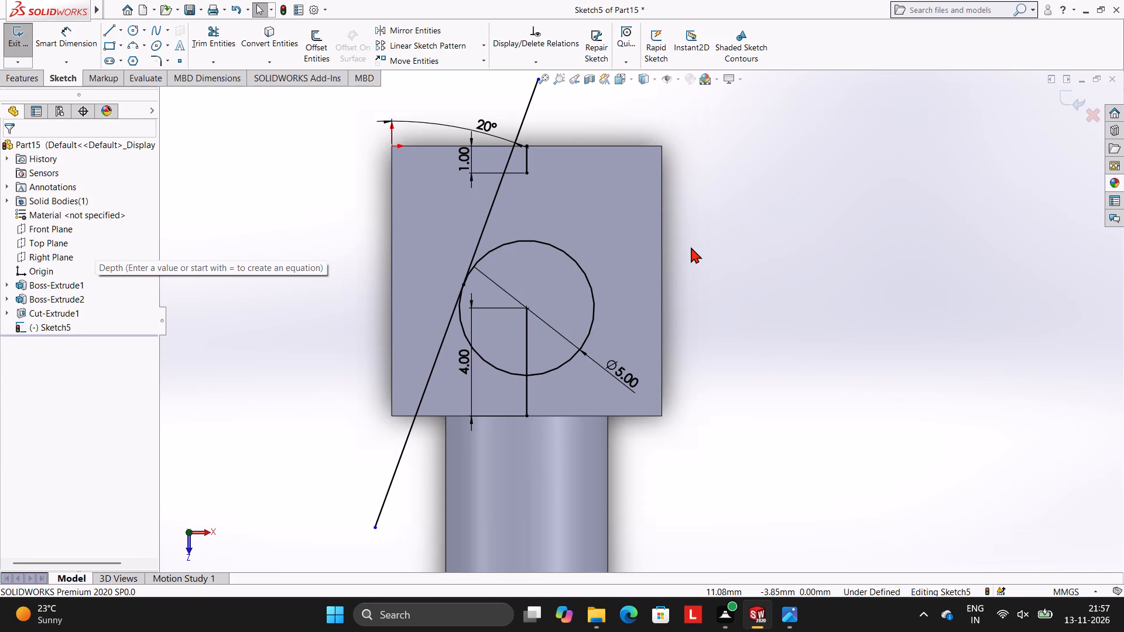
pyautogui.scroll(1, 659, 255)
pyautogui.click(104, 30)
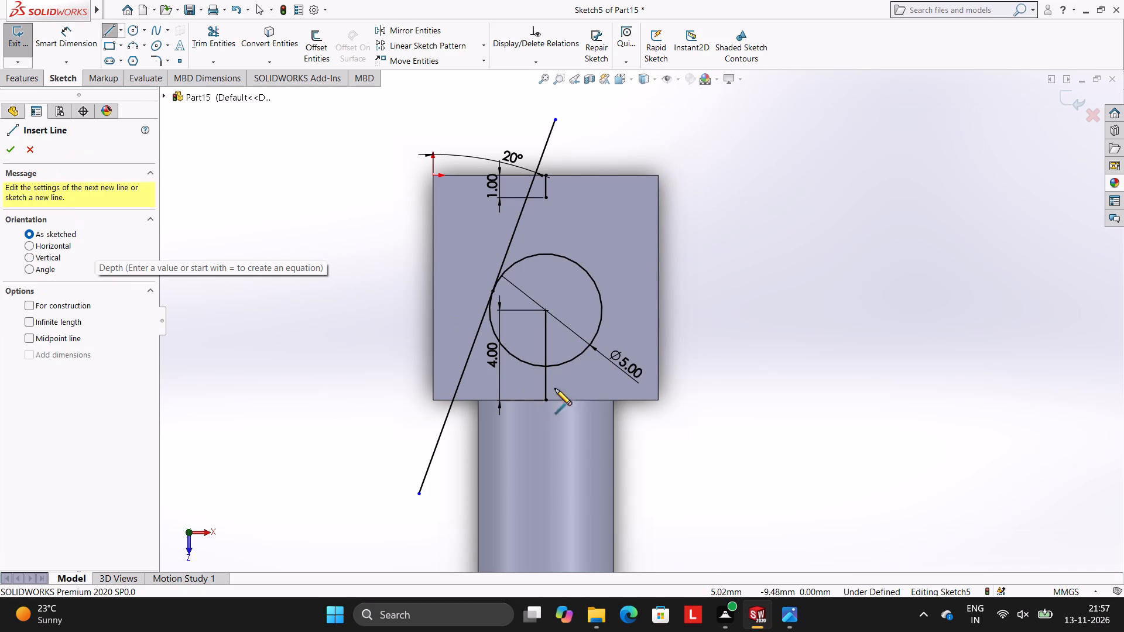
pyautogui.click(544, 366)
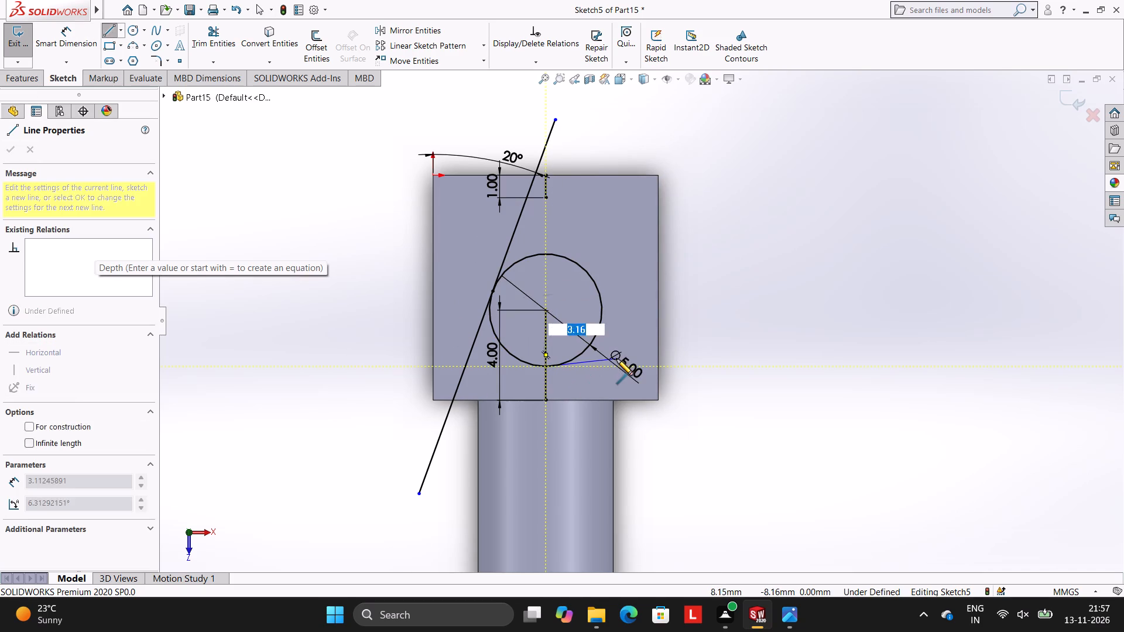
pyautogui.click(601, 365)
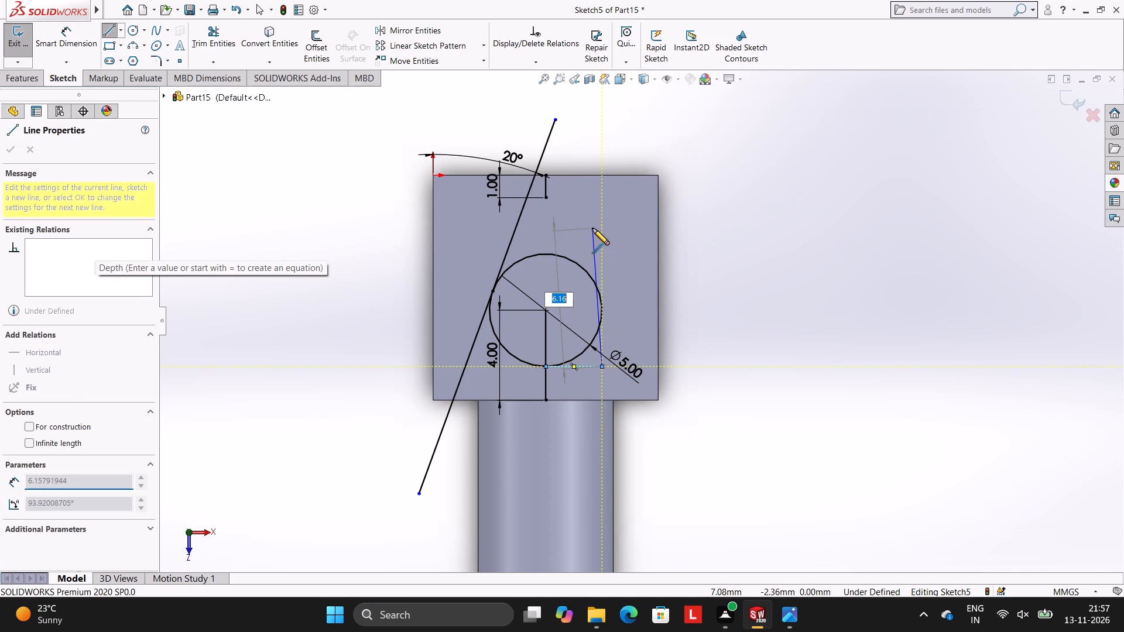
pyautogui.click(604, 198)
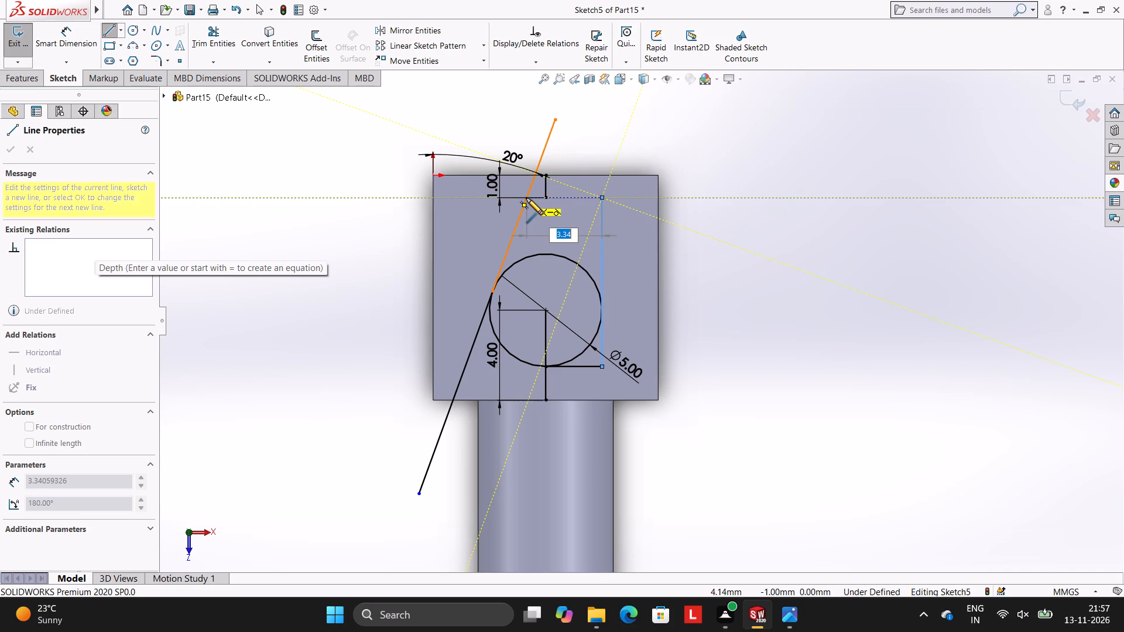
pyautogui.click(525, 196)
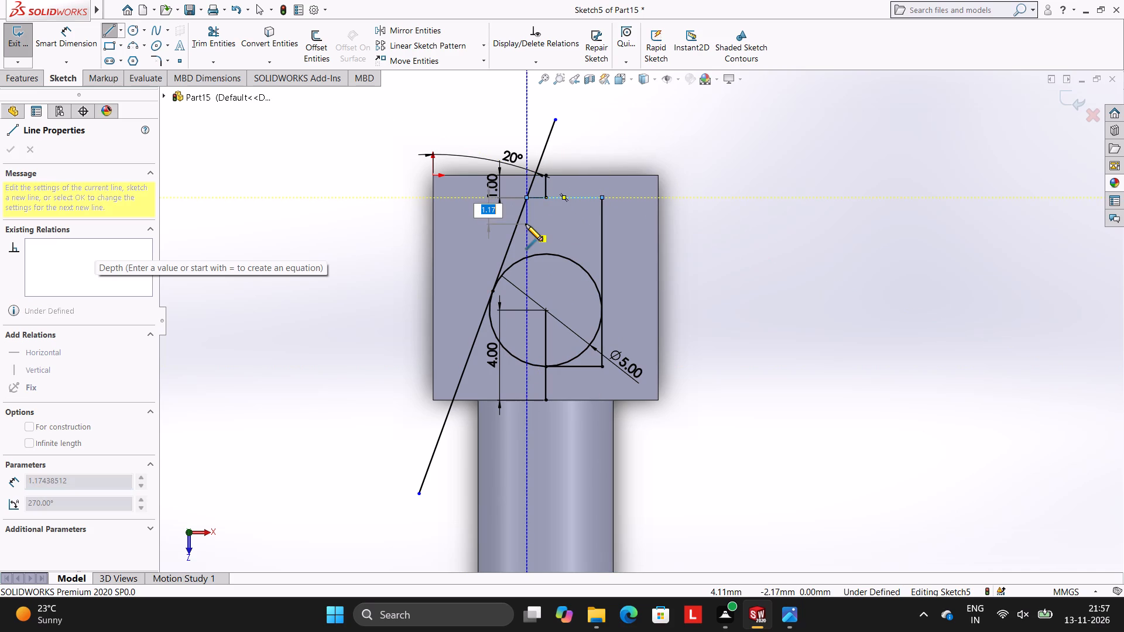
pyautogui.press('Escape')
pyautogui.press('Escape')
pyautogui.press('Escape')
pyautogui.press('Escape')
pyautogui.scroll(1, 156, 202)
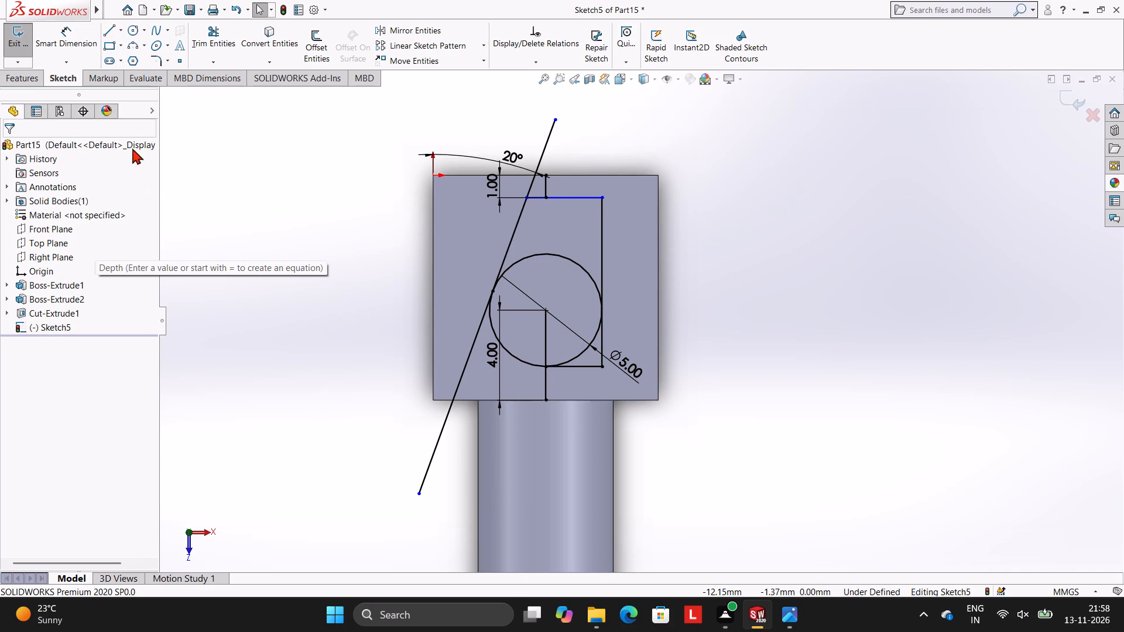
# Sketch a horizontal line about 4.1 mm long from the circle's bottom point leftward past the slanted line.
pyautogui.click(113, 33)
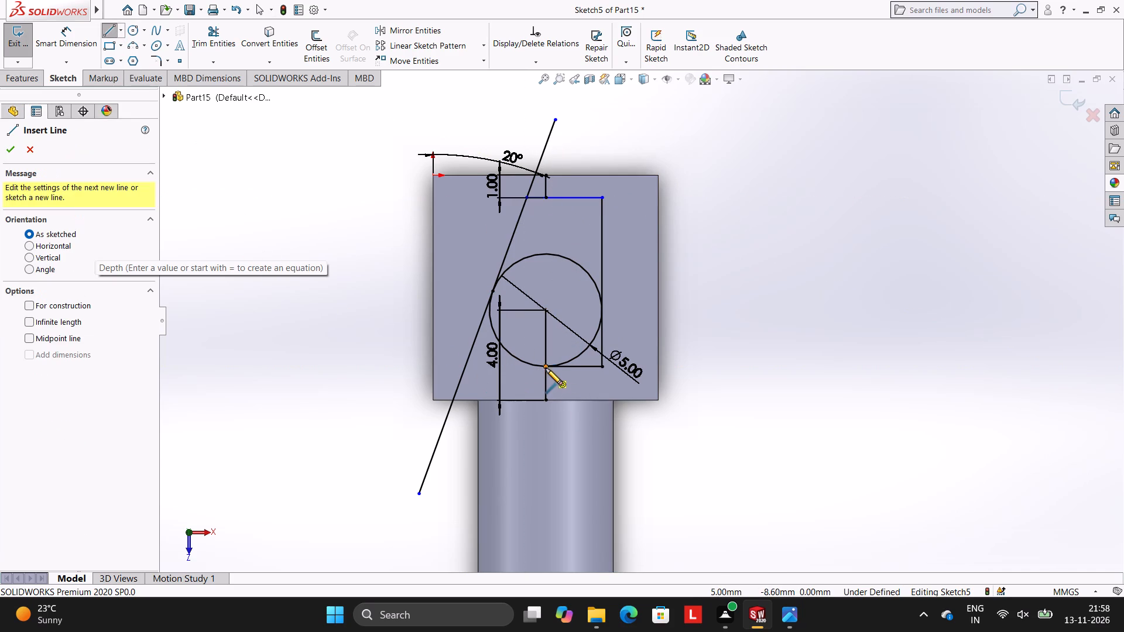
pyautogui.click(546, 367)
pyautogui.click(454, 367)
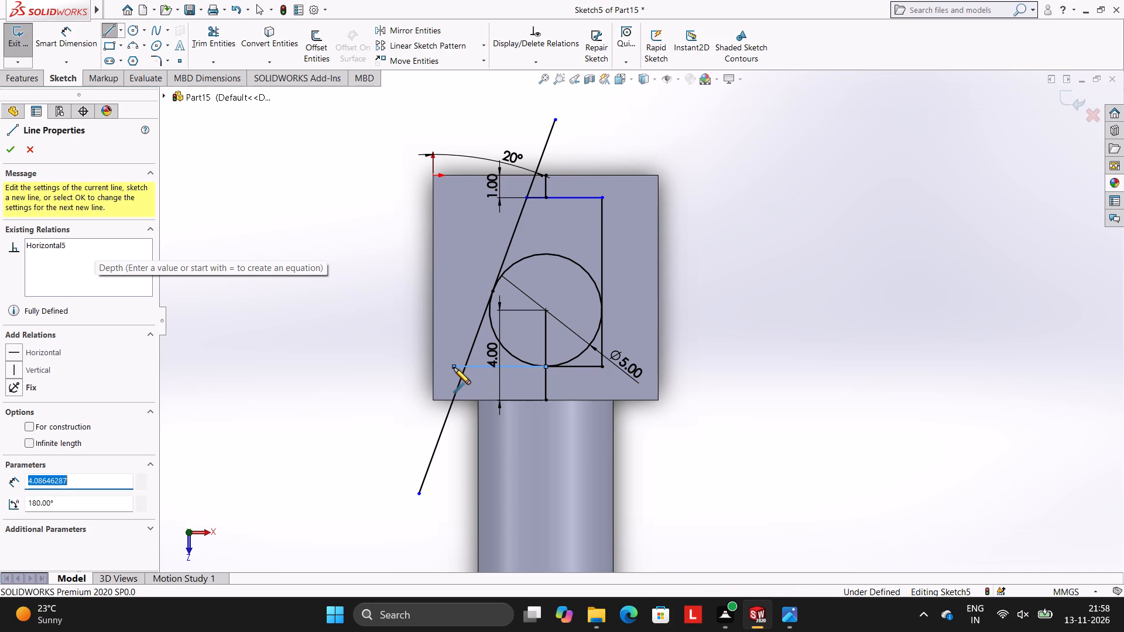
pyautogui.press('Escape')
pyautogui.press('Escape')
pyautogui.press('Escape')
pyautogui.press('Escape')
pyautogui.press('Escape')
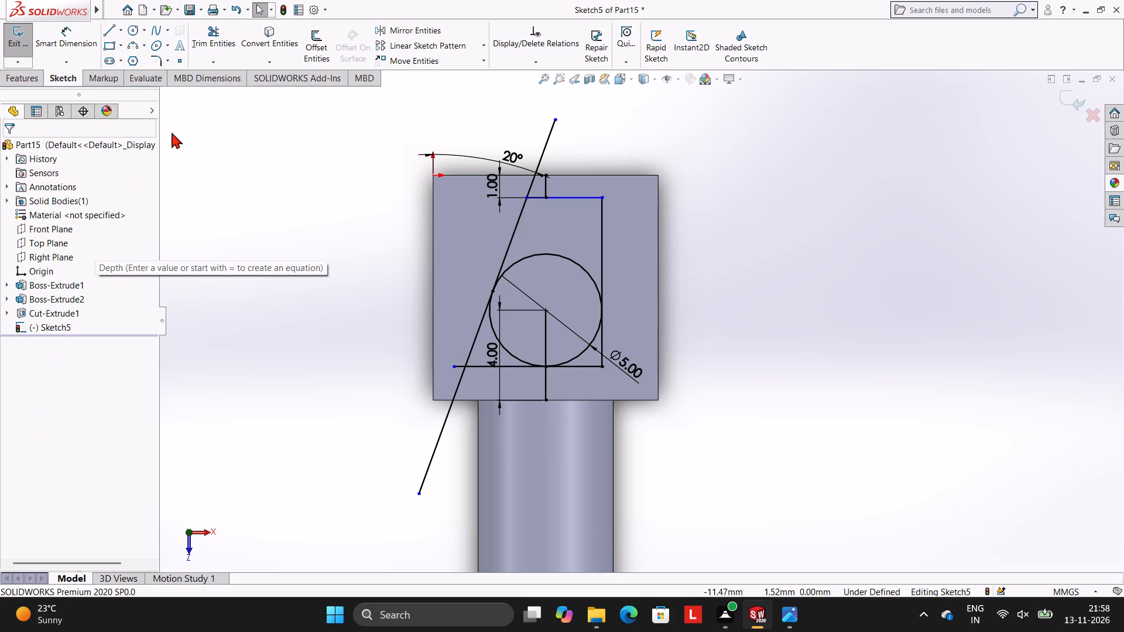
# Trim the overhanging ends of the slanted and bottom lines, and trim away the 1 mm vertical line at the upper edge.
pyautogui.click(227, 40)
pyautogui.click(440, 442)
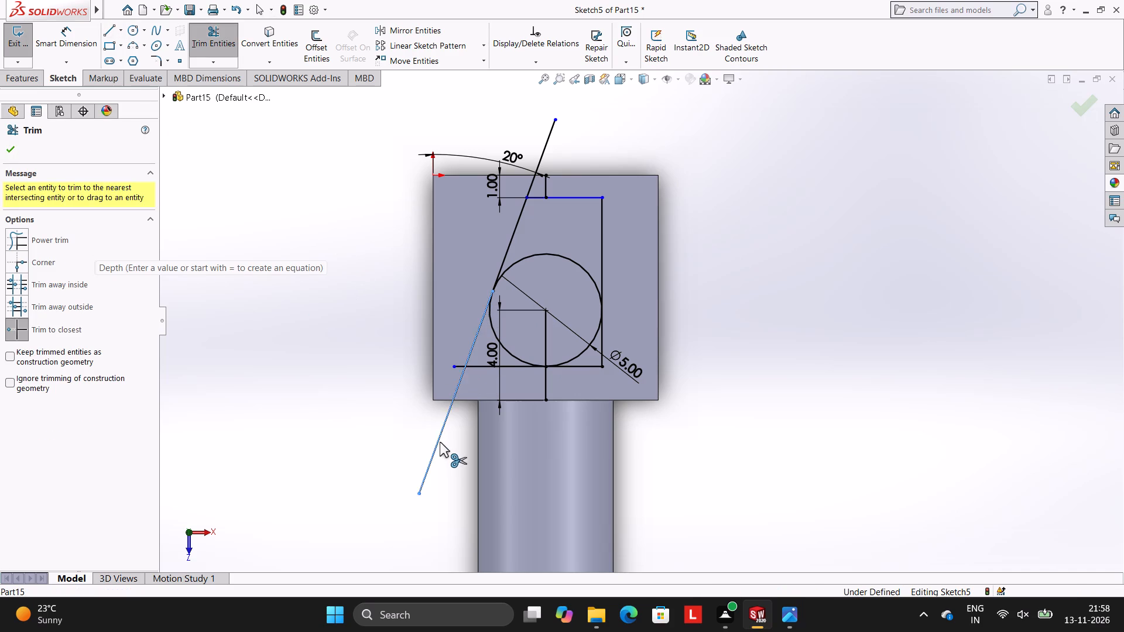
pyautogui.click(454, 369)
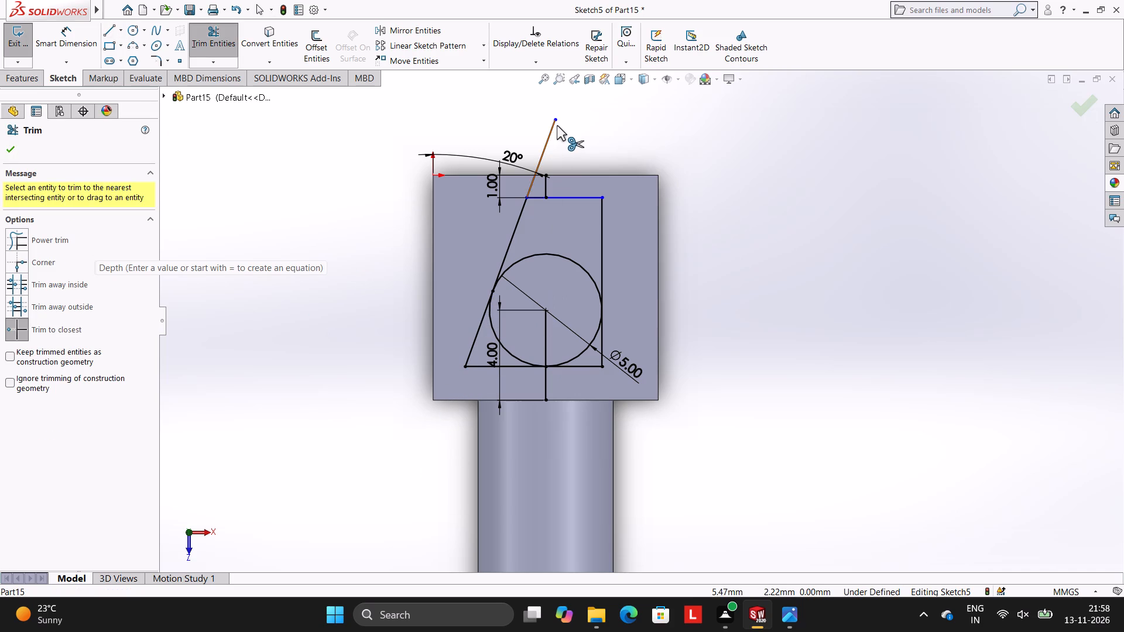
pyautogui.click(553, 125)
pyautogui.click(543, 183)
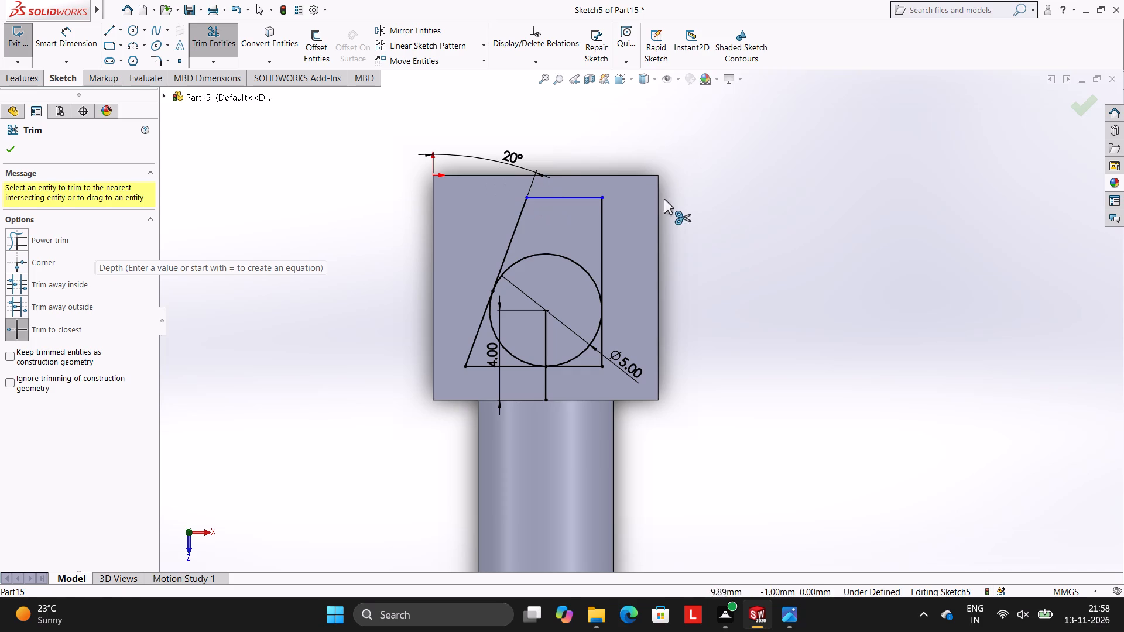
pyautogui.press('Escape')
pyautogui.press('Escape')
# Delete the 4 mm vertical line between the circle's centre and the block face's lower edge.
pyautogui.click(545, 387)
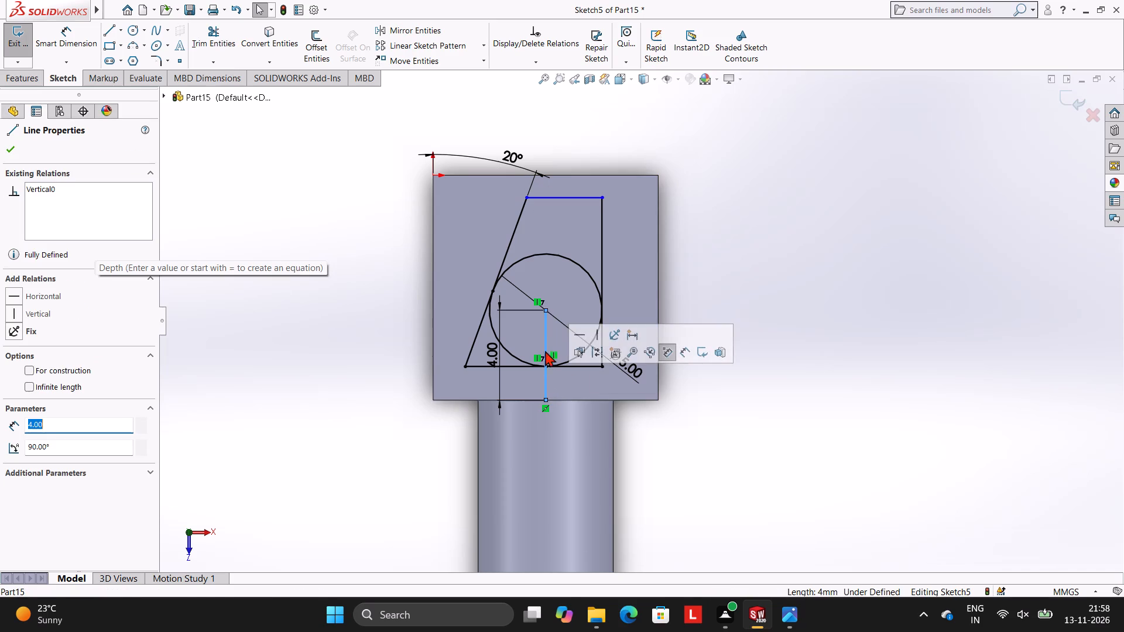
pyautogui.press('Delete')
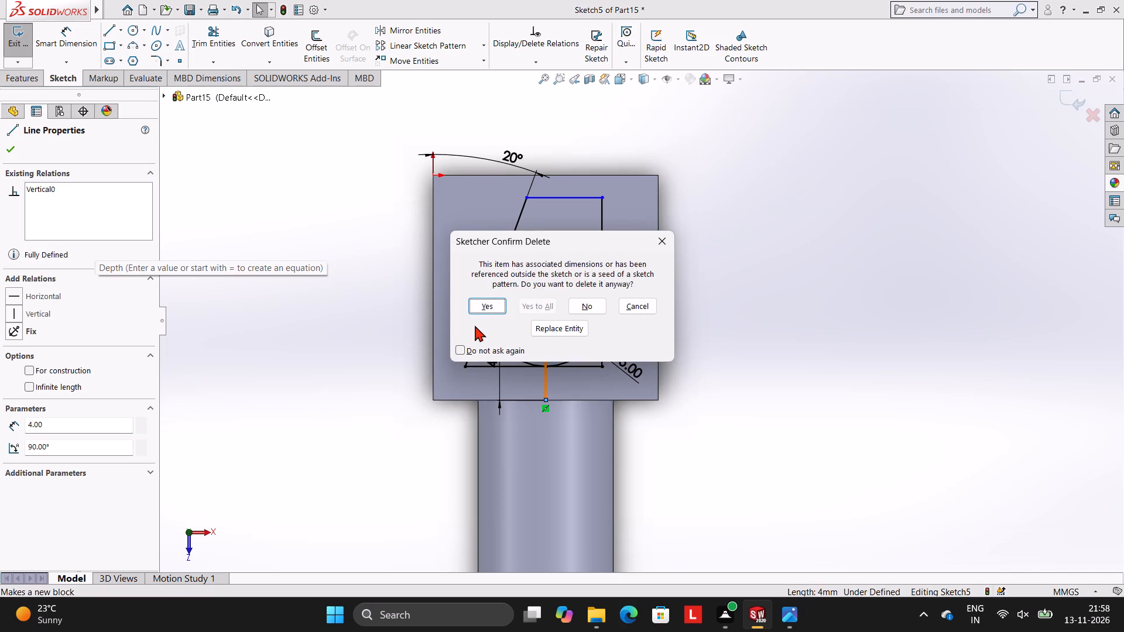
pyautogui.click(486, 310)
pyautogui.press('Escape')
pyautogui.press('Escape')
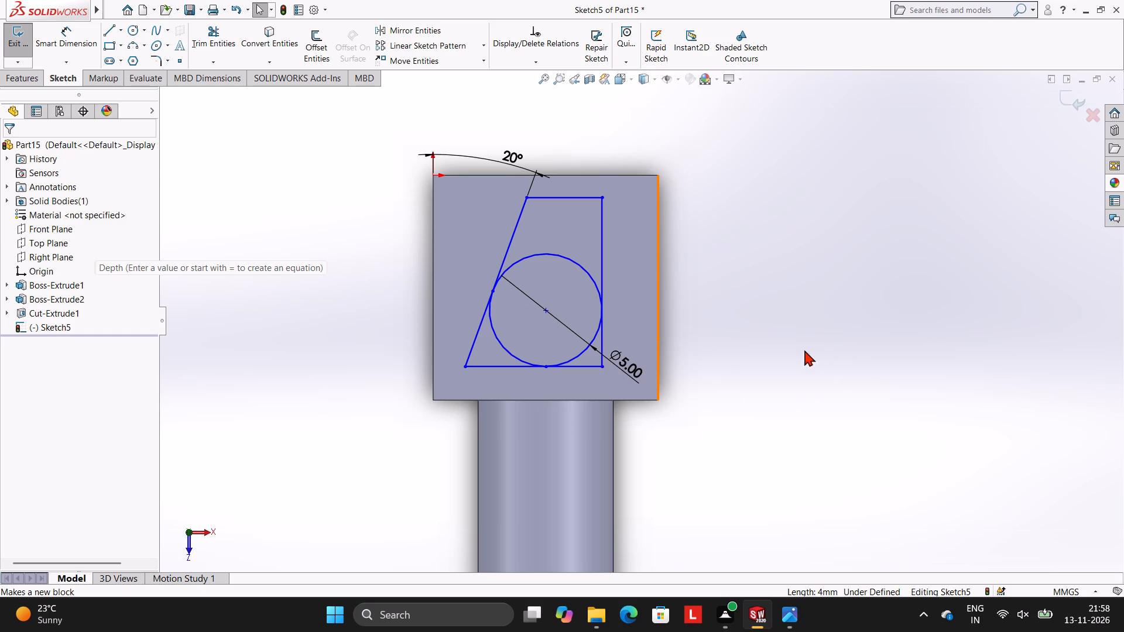
# Apply 1 mm sketch fillets to all four corners of the sloped profile.
pyautogui.click(157, 59)
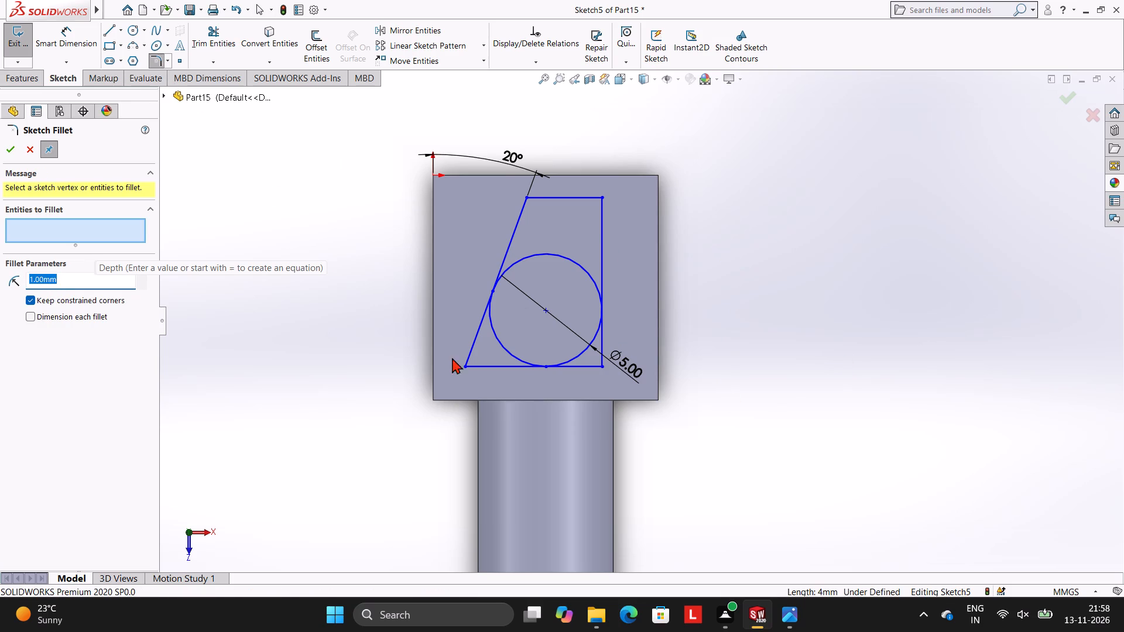
pyautogui.click(475, 339)
pyautogui.click(482, 366)
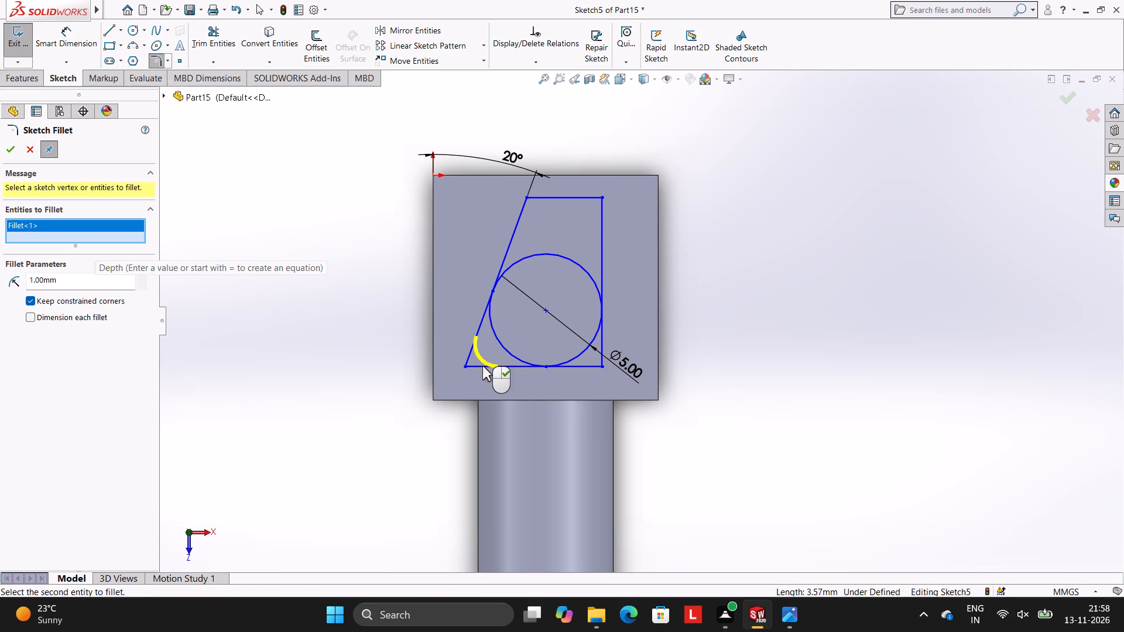
pyautogui.click(519, 219)
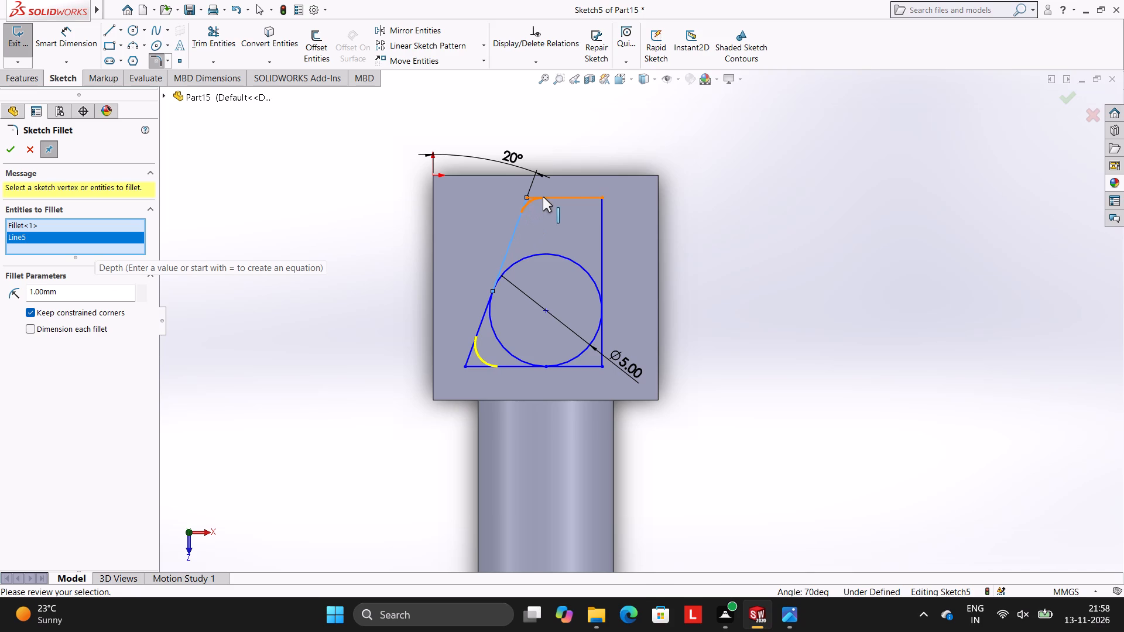
pyautogui.click(543, 197)
pyautogui.click(562, 197)
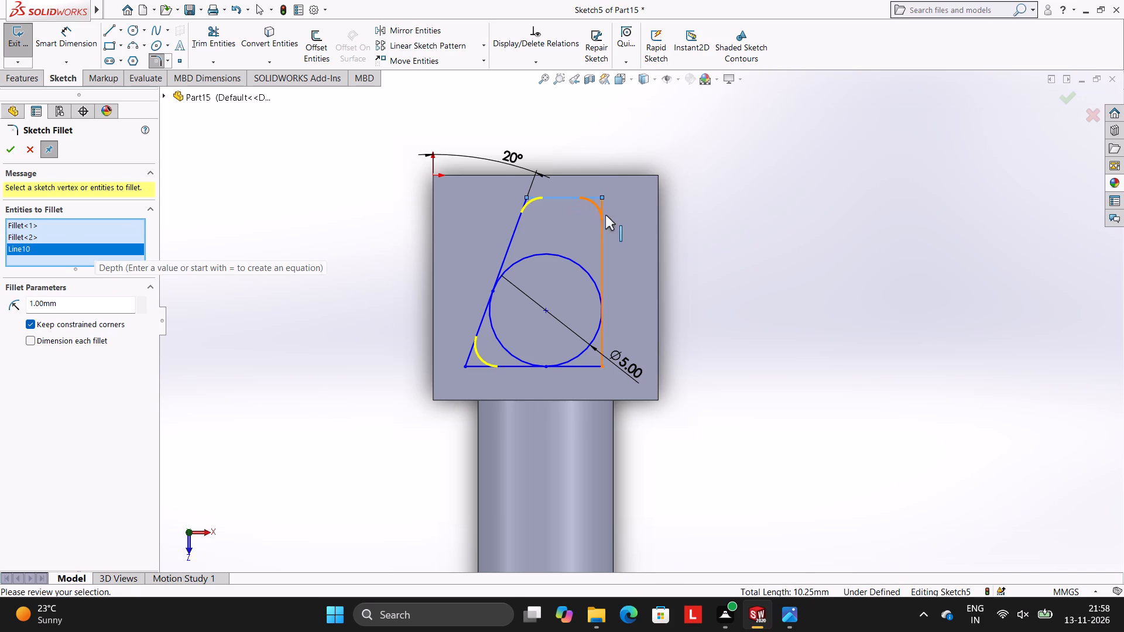
pyautogui.click(604, 215)
pyautogui.click(604, 345)
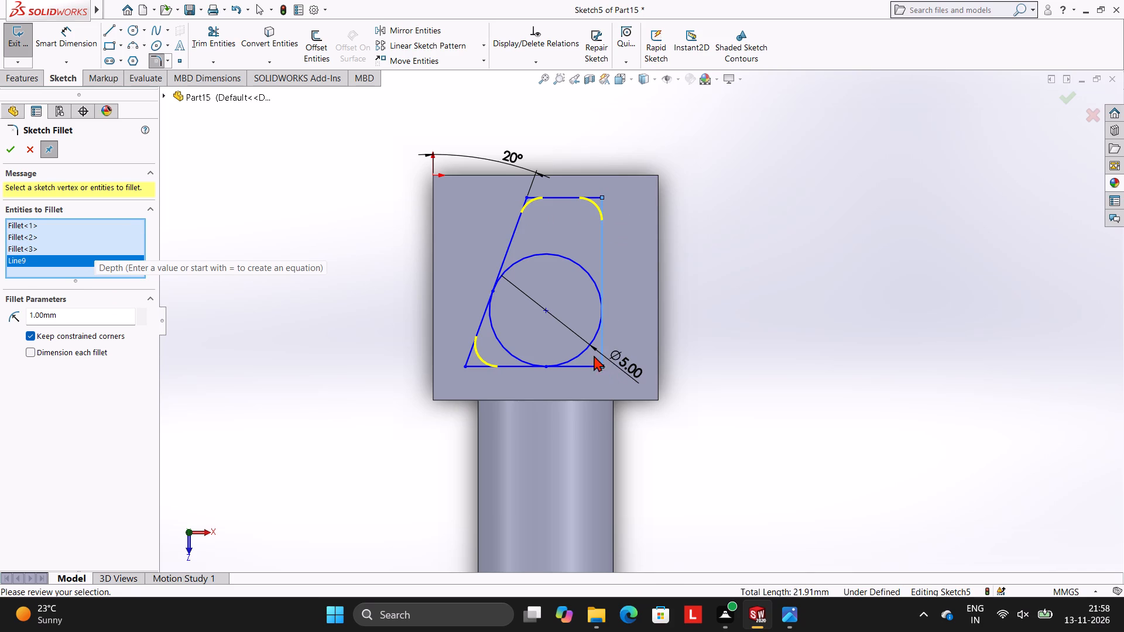
pyautogui.click(587, 367)
pyautogui.click(8, 146)
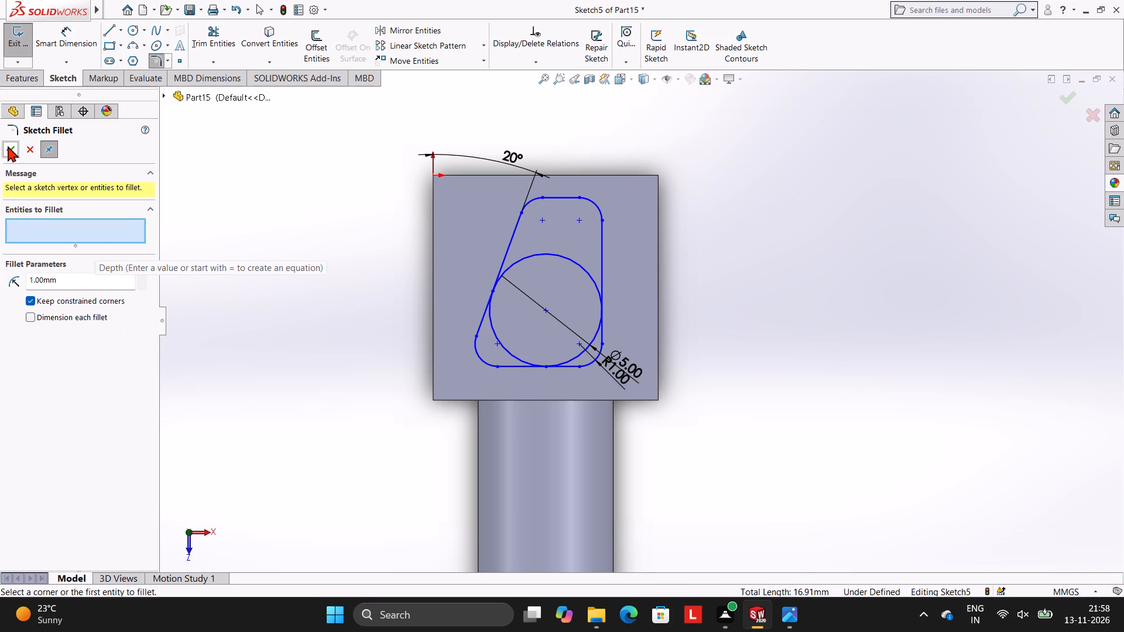
pyautogui.click(342, 213)
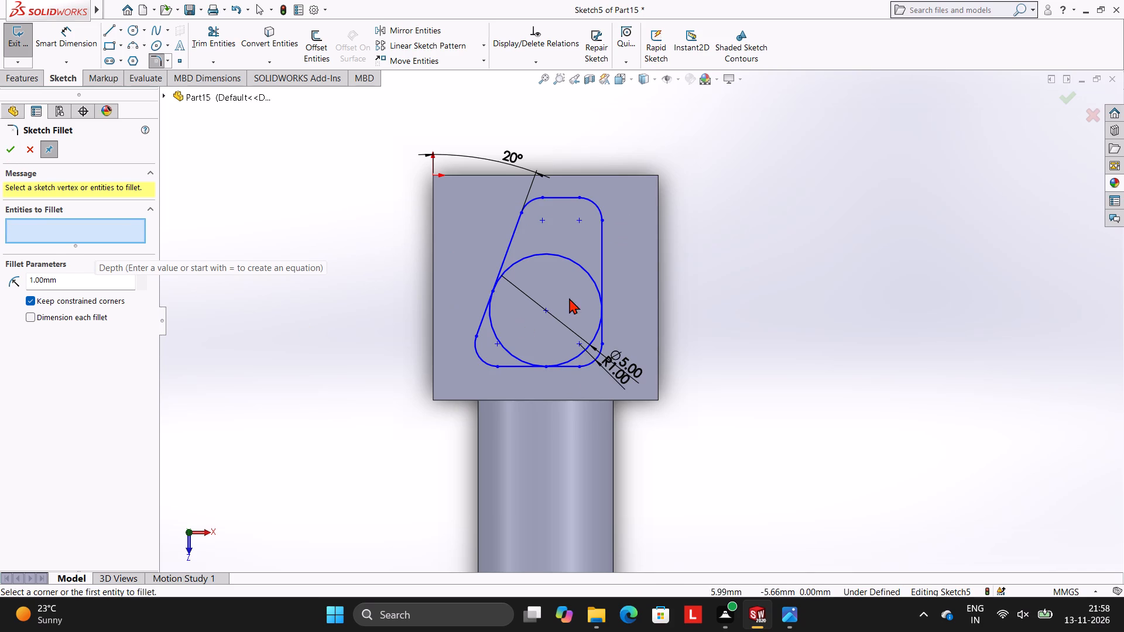
pyautogui.click(549, 255)
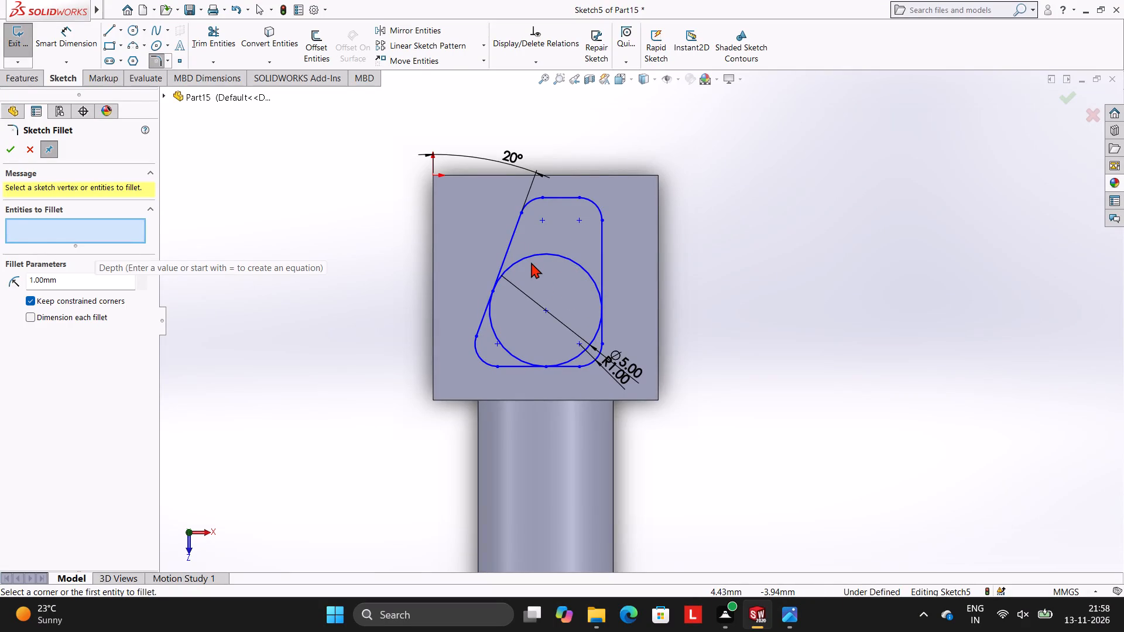
pyautogui.press('Escape')
pyautogui.press('Escape')
# Convert the 5 mm diameter circle to construction geometry.
pyautogui.click(521, 257)
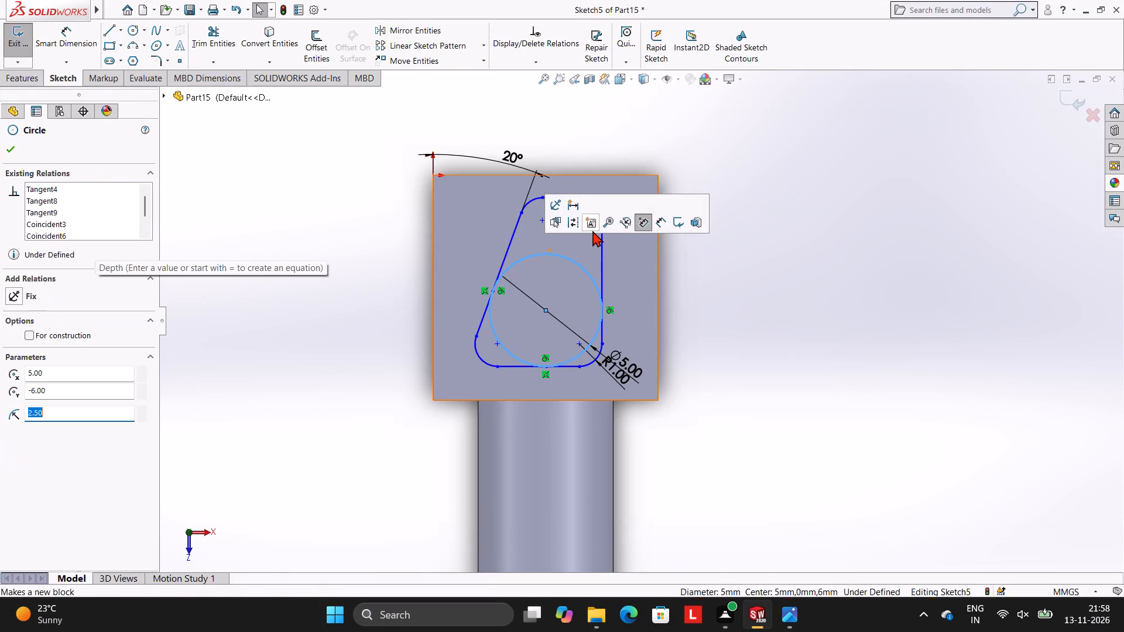
pyautogui.click(574, 224)
pyautogui.press('Escape')
pyautogui.press('Escape')
pyautogui.press('Escape')
pyautogui.press('Escape')
# Dimension the length of the sloped profile's vertical side line with Smart Dimension.
pyautogui.click(30, 18)
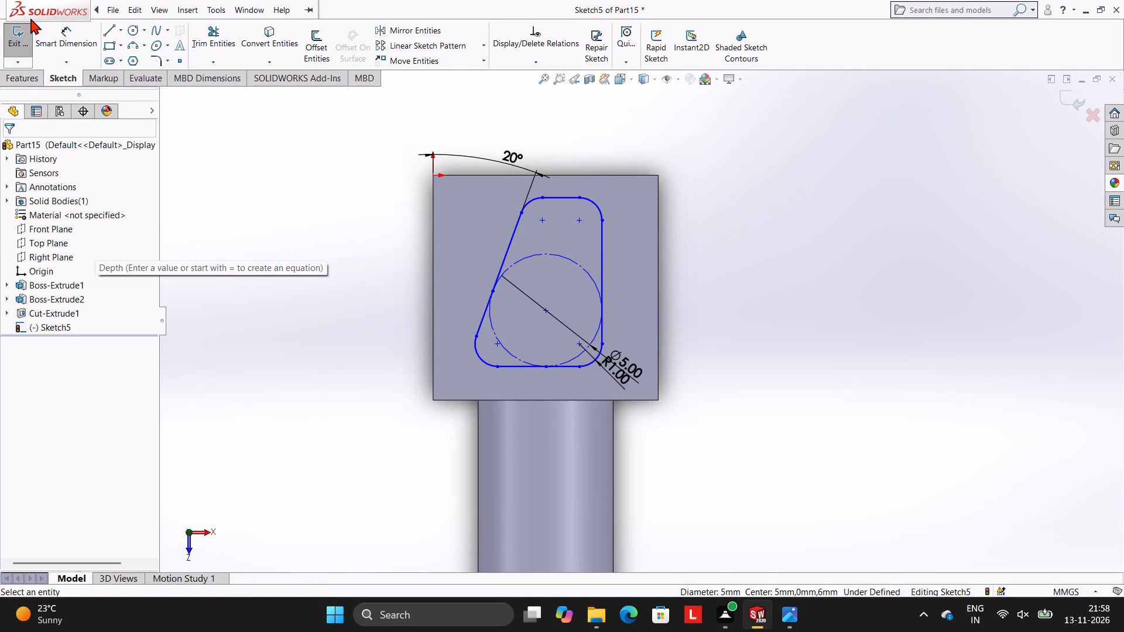
pyautogui.click(57, 35)
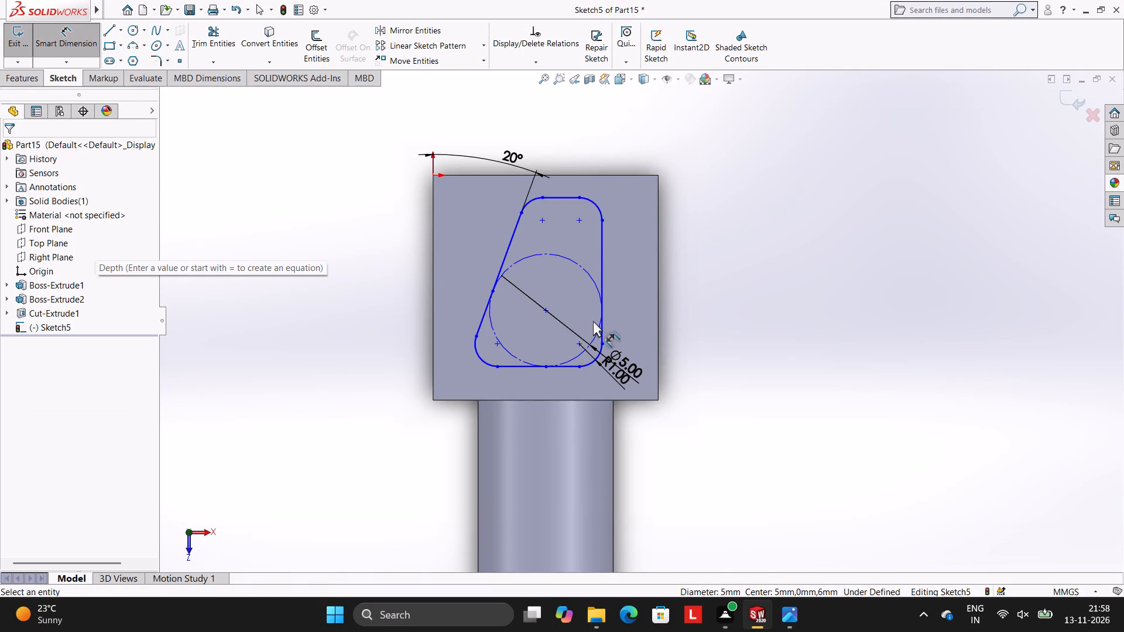
pyautogui.click(604, 307)
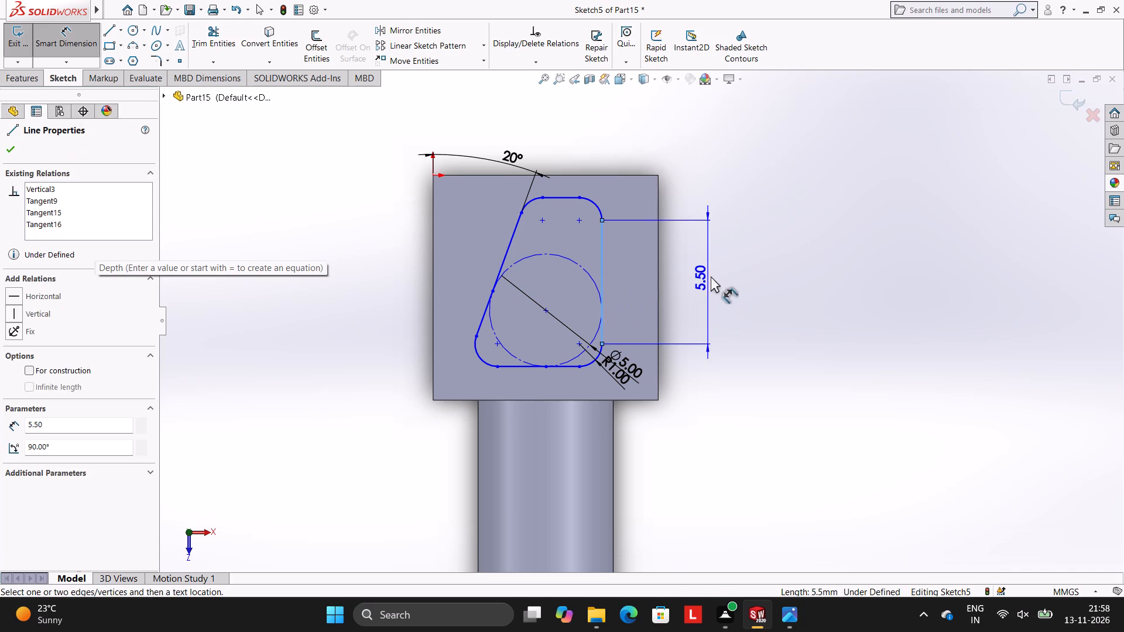
pyautogui.click(711, 276)
pyautogui.click(662, 255)
pyautogui.click(743, 144)
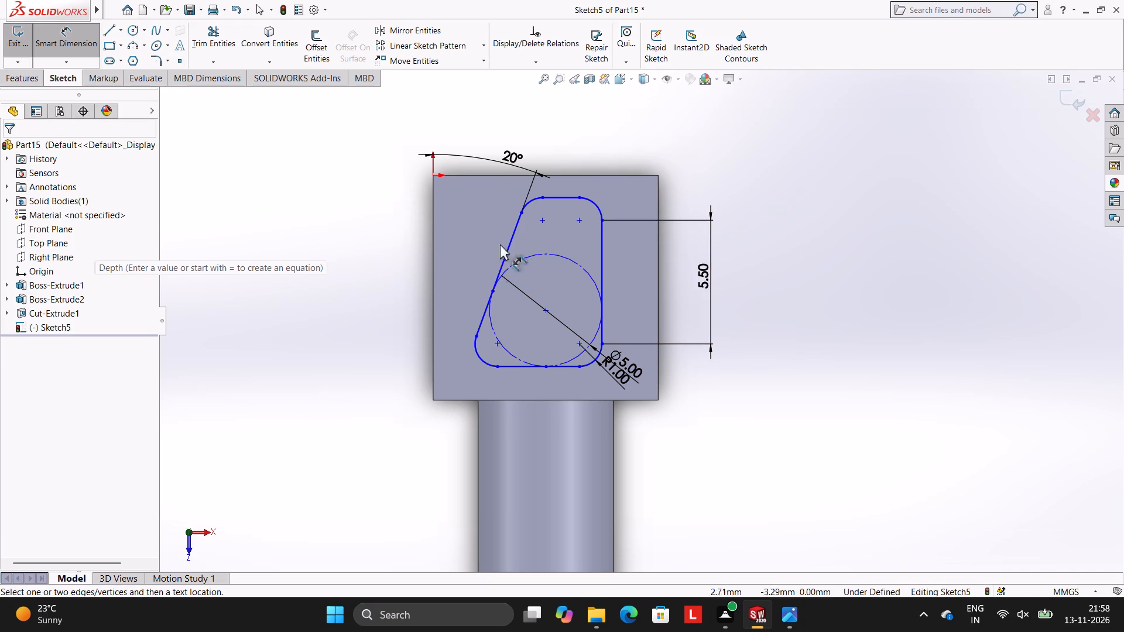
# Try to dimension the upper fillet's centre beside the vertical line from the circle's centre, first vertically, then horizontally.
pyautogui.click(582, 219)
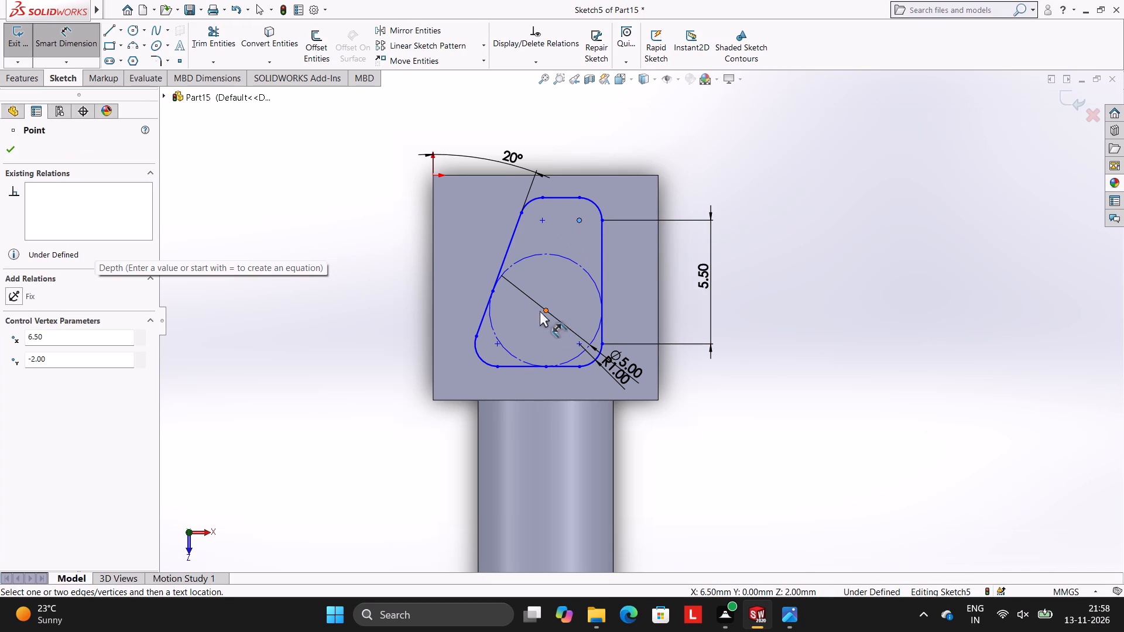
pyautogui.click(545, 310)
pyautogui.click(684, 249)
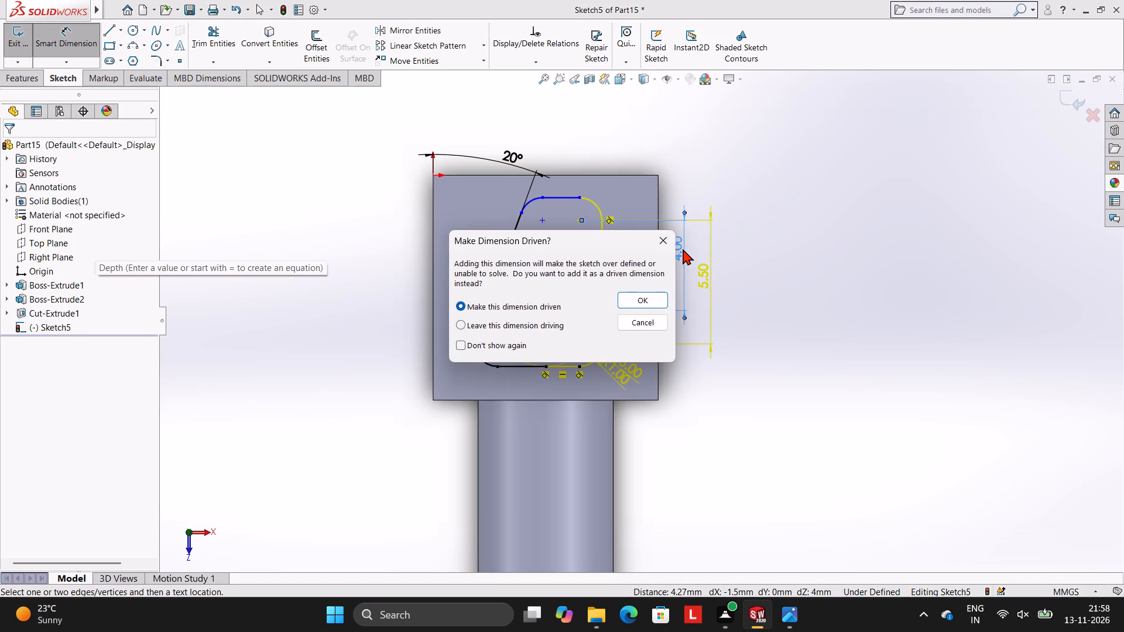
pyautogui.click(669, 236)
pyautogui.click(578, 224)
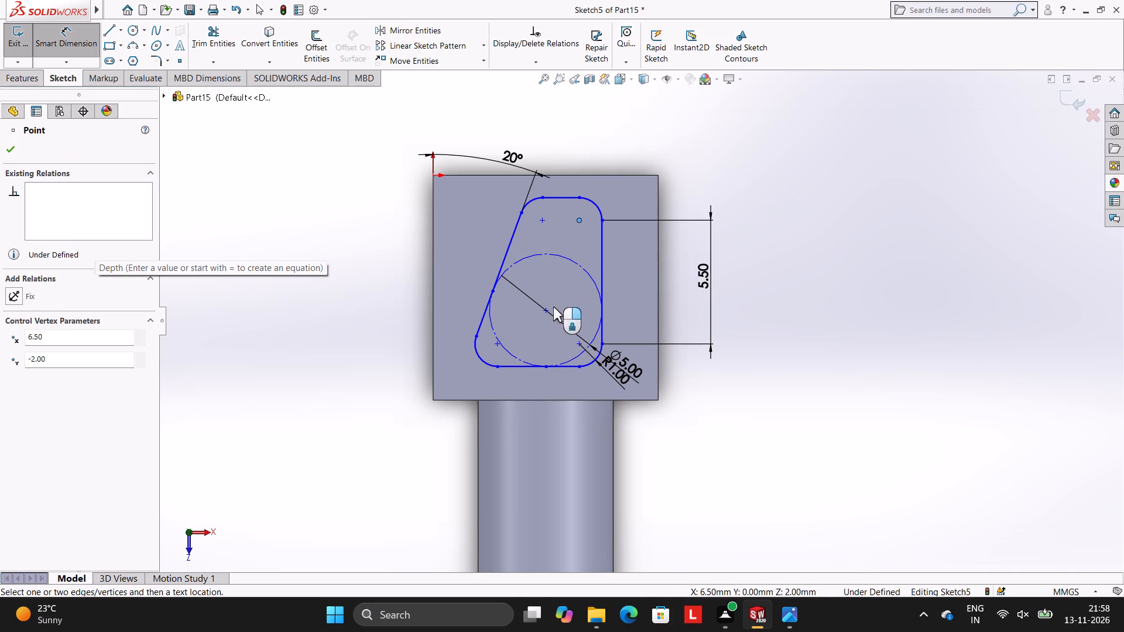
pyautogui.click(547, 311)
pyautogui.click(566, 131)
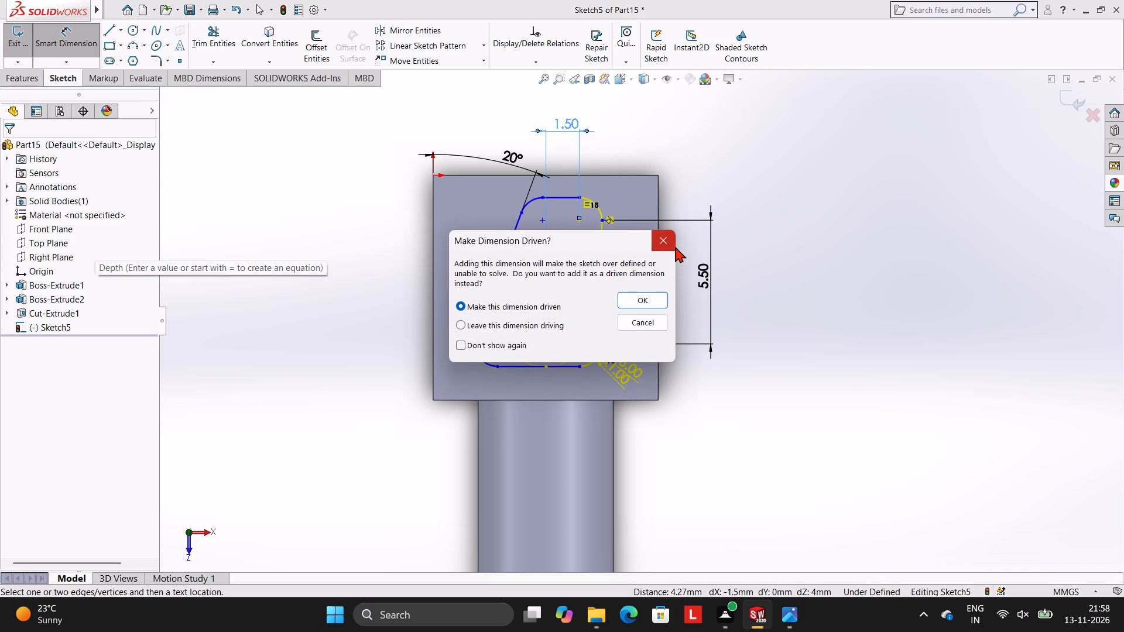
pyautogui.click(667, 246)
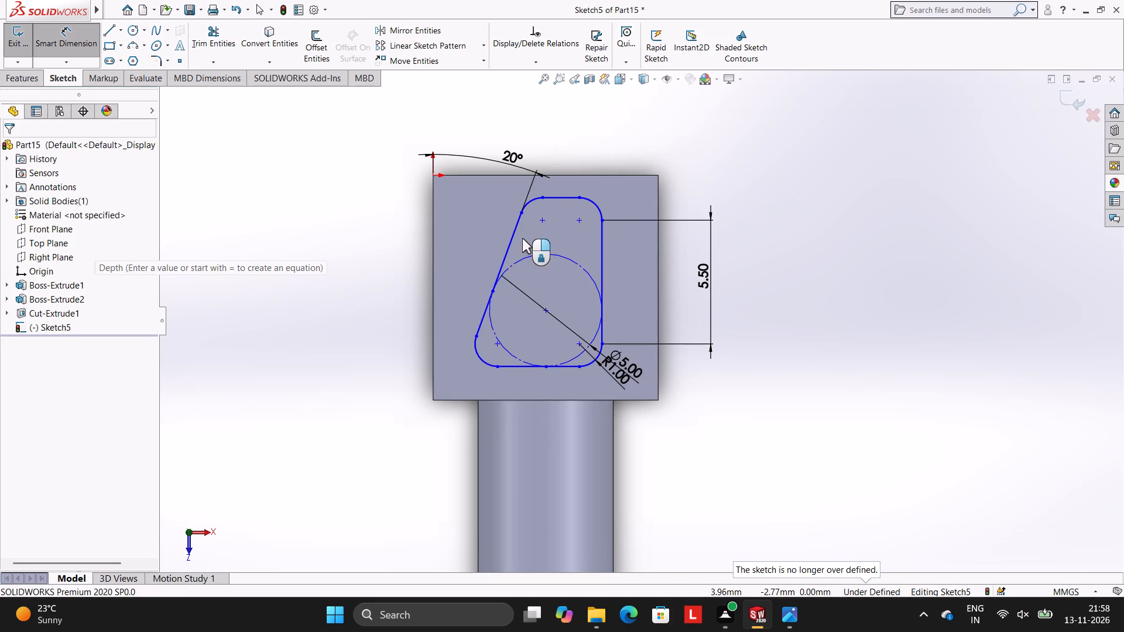
# Dimension the slanted line's upper segment, from the upper fillet to the circle's tangent point.
pyautogui.click(513, 240)
pyautogui.click(371, 188)
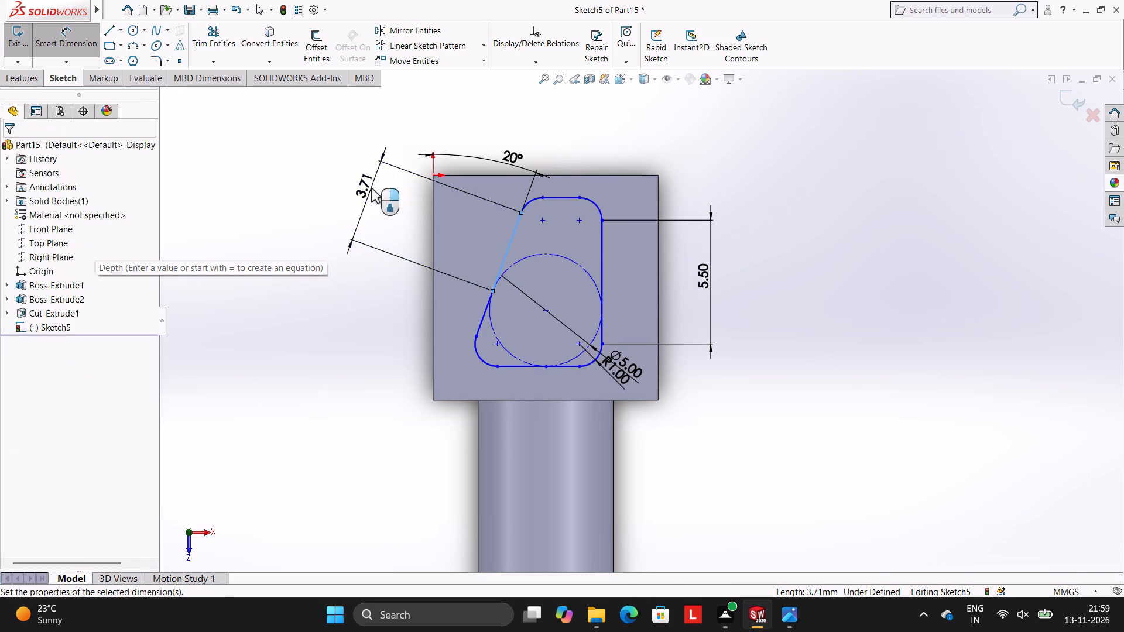
pyautogui.click(321, 170)
pyautogui.click(278, 165)
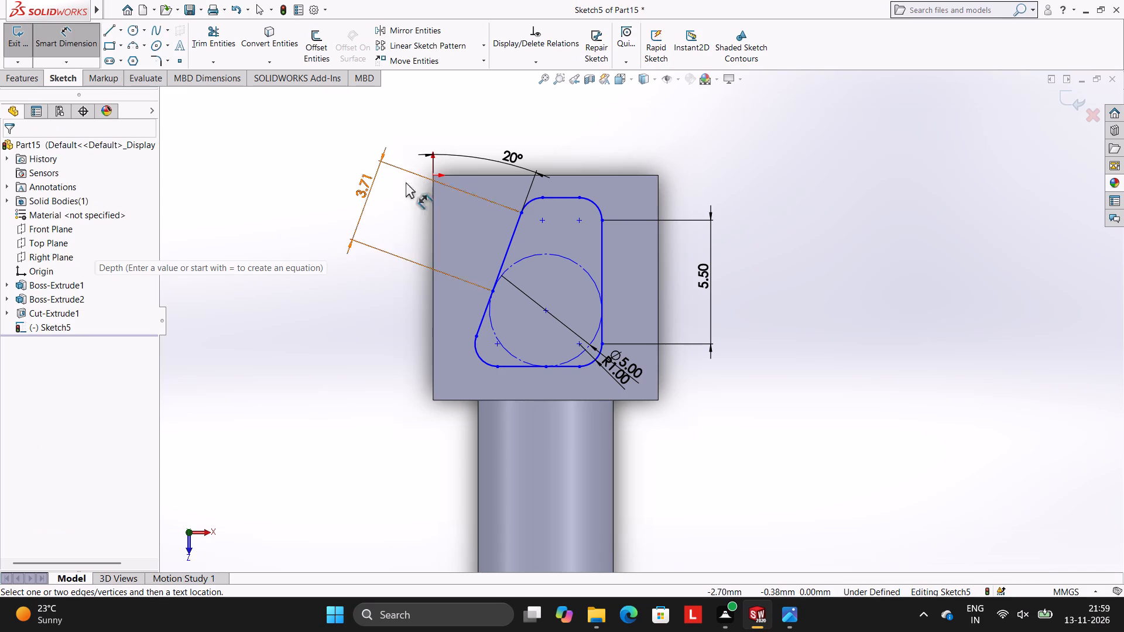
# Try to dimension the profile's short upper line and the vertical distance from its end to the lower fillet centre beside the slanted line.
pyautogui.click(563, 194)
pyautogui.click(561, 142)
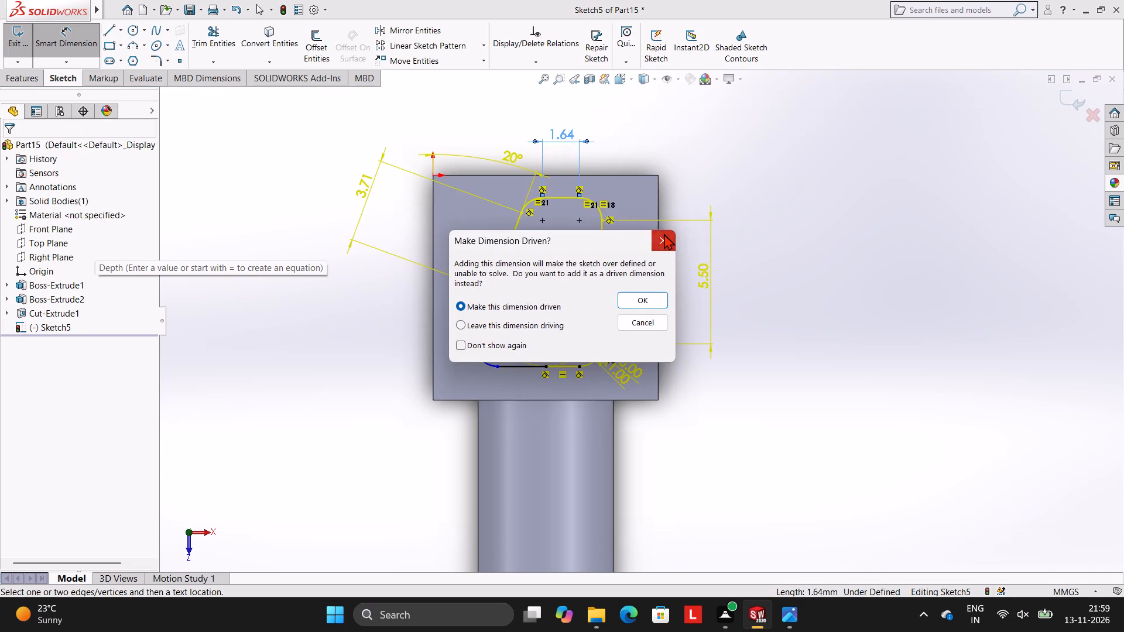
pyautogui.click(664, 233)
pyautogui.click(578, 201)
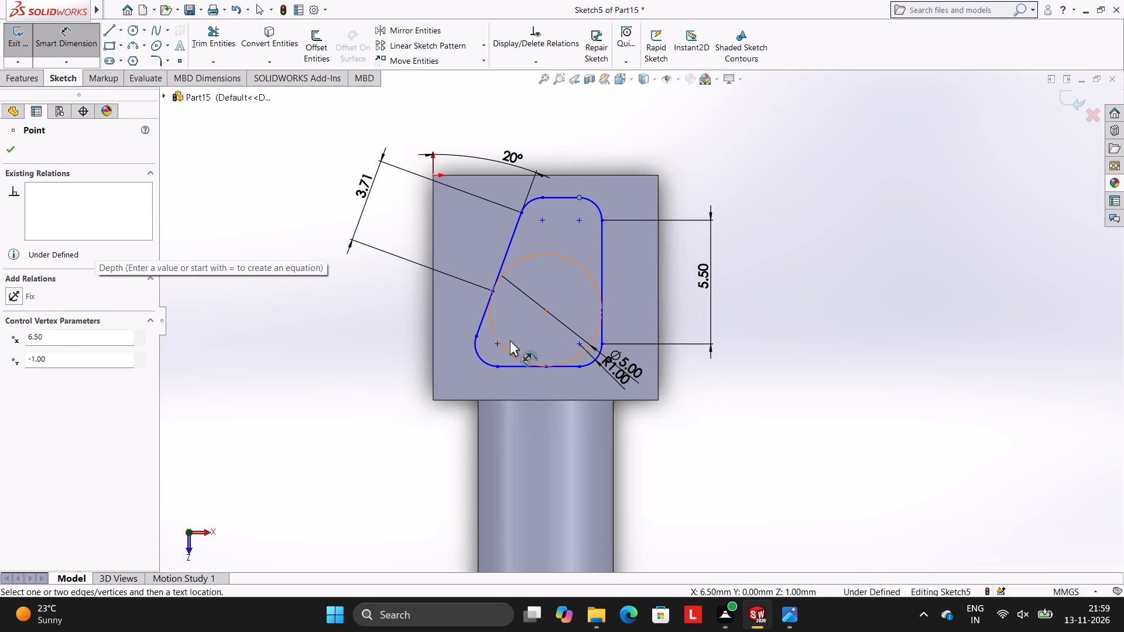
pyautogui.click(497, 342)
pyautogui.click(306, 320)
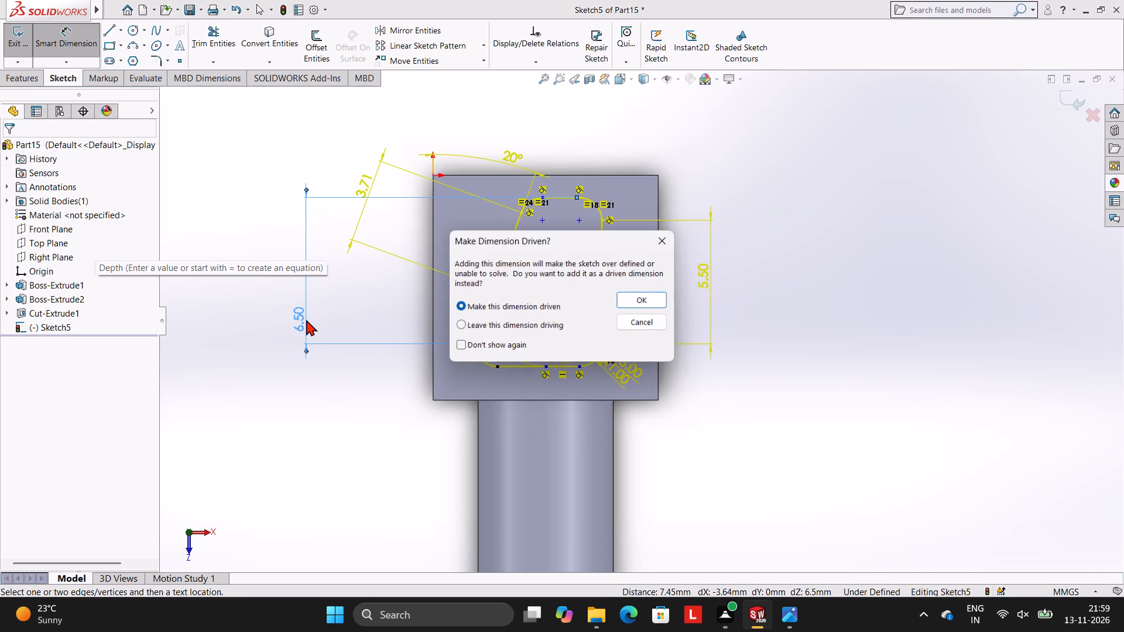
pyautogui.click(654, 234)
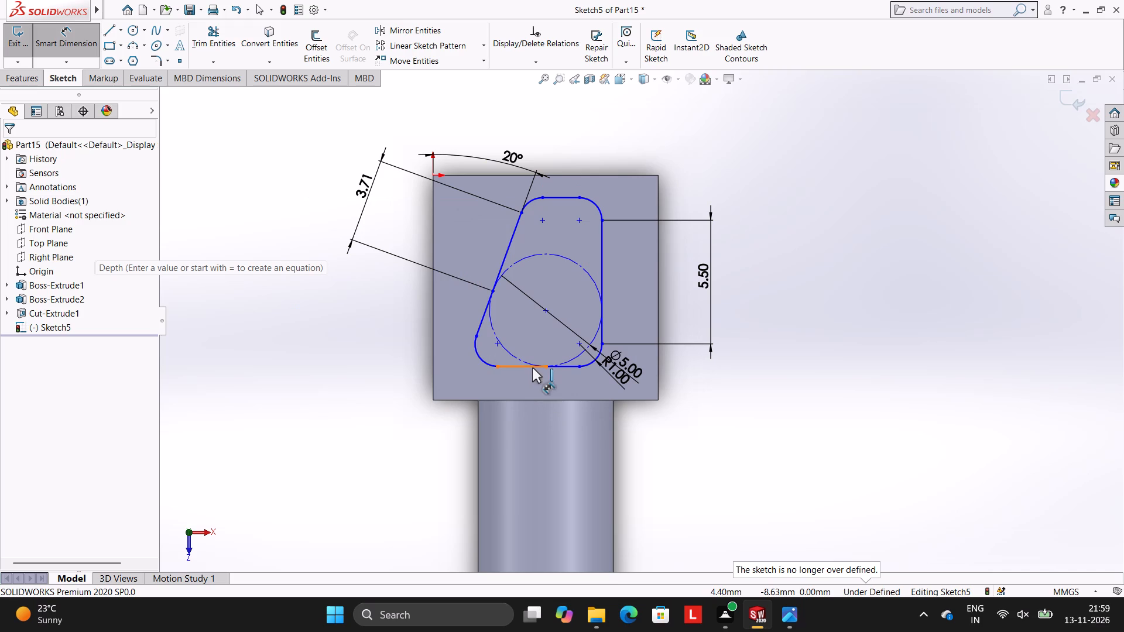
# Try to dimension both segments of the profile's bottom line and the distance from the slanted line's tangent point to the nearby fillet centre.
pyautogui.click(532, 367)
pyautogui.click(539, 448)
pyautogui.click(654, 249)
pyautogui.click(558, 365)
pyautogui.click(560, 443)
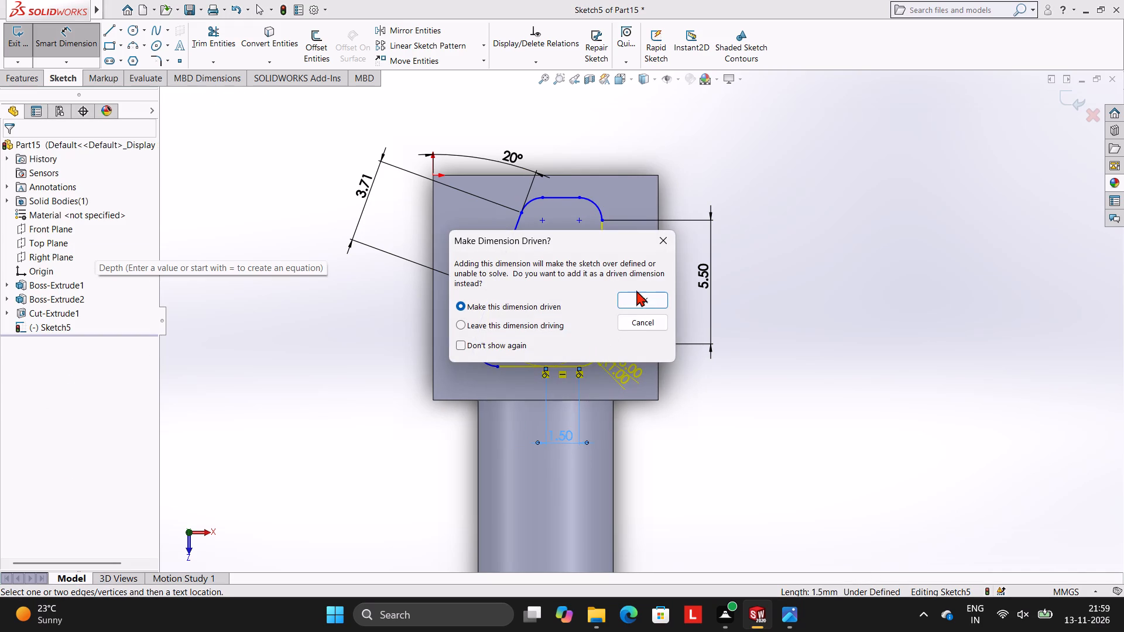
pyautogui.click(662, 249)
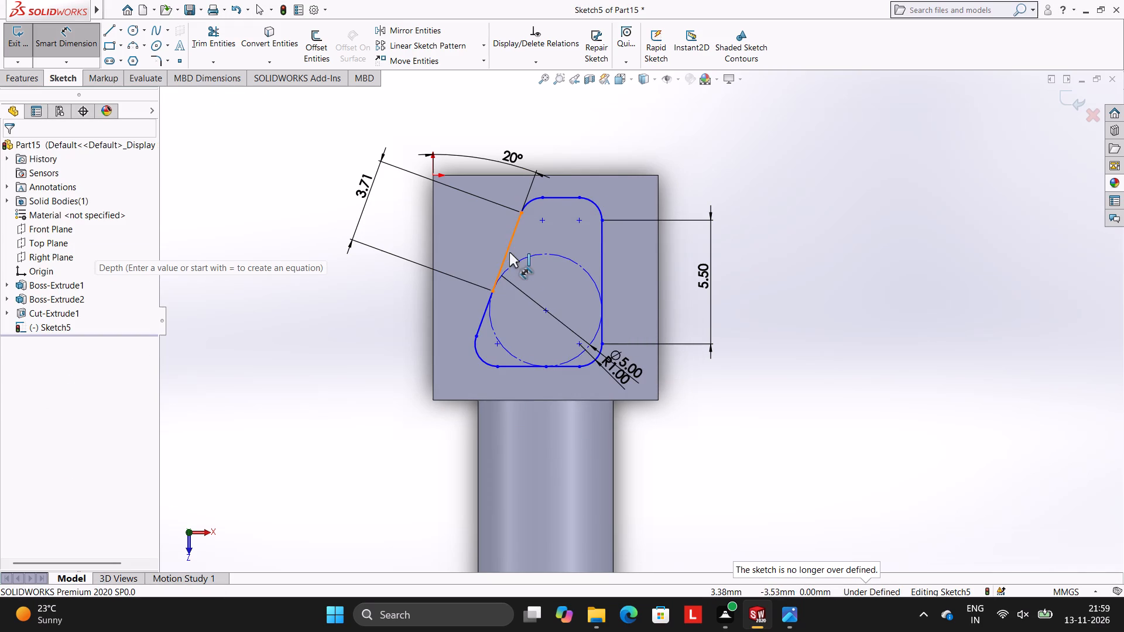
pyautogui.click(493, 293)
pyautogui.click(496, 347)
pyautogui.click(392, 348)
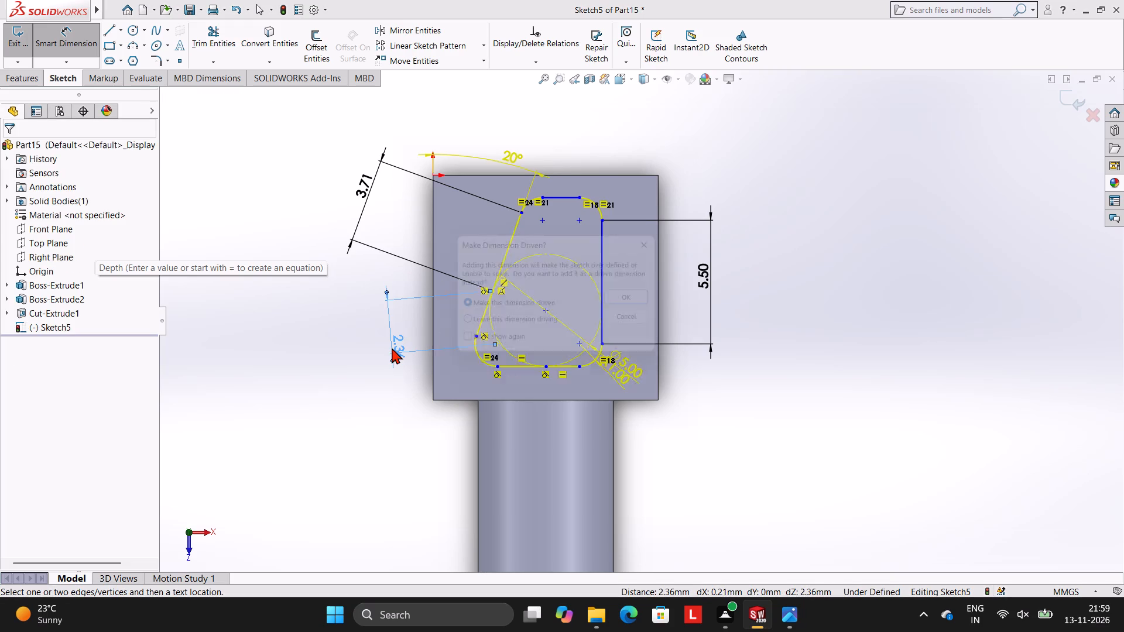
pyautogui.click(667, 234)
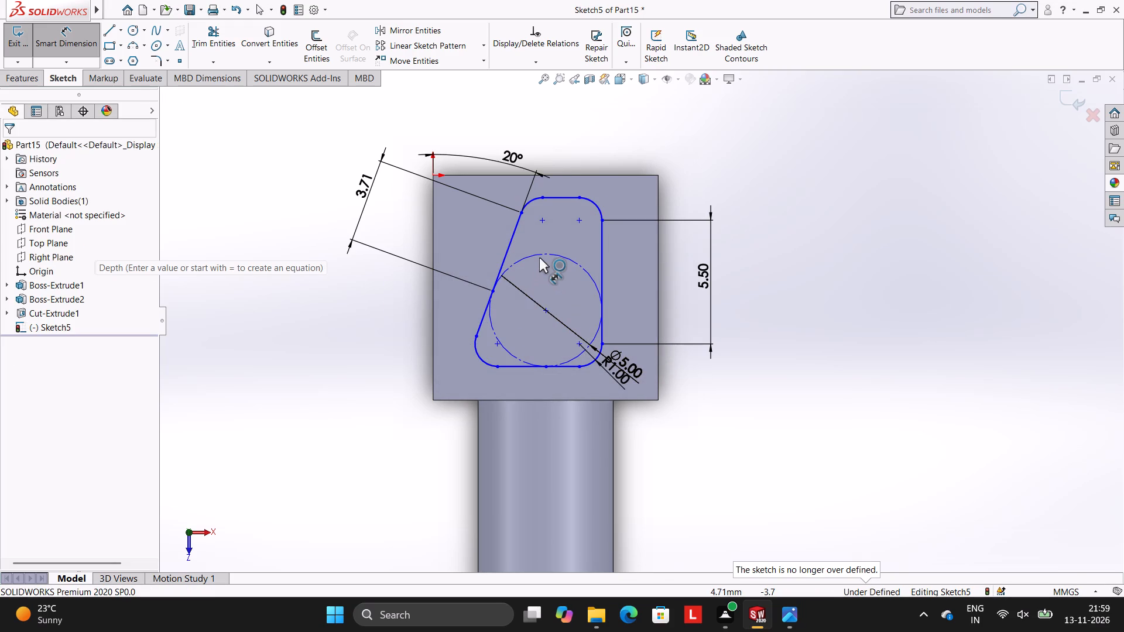
# Dimension the horizontal distance from the construction circle's centre to the block face's edge beyond the profile's vertical line.
pyautogui.click(545, 312)
pyautogui.click(659, 308)
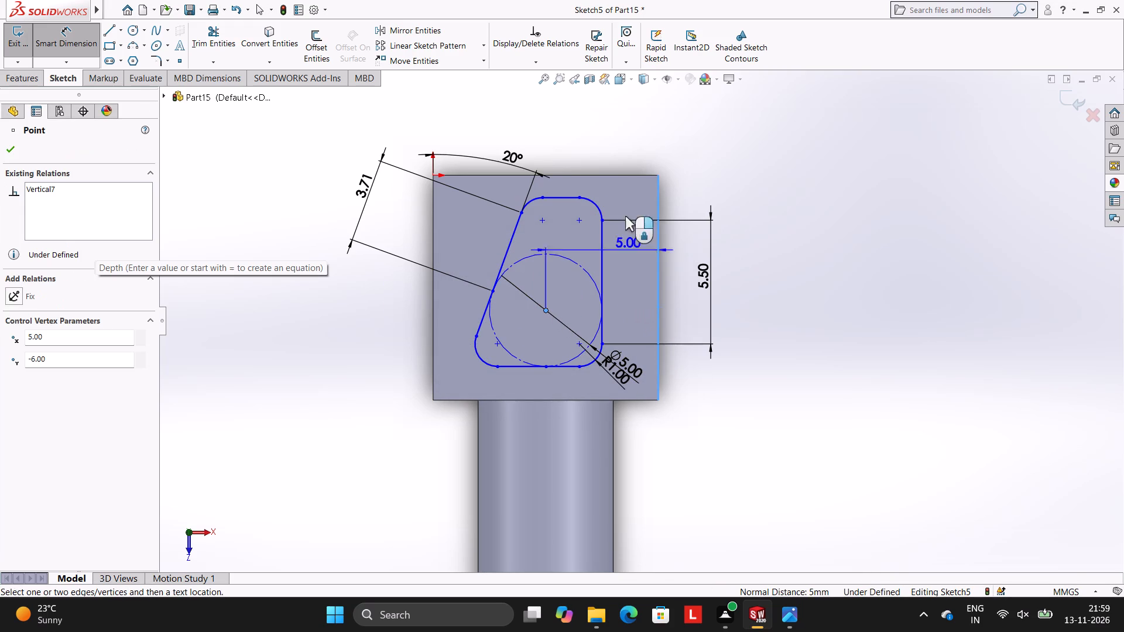
pyautogui.click(633, 111)
pyautogui.click(584, 93)
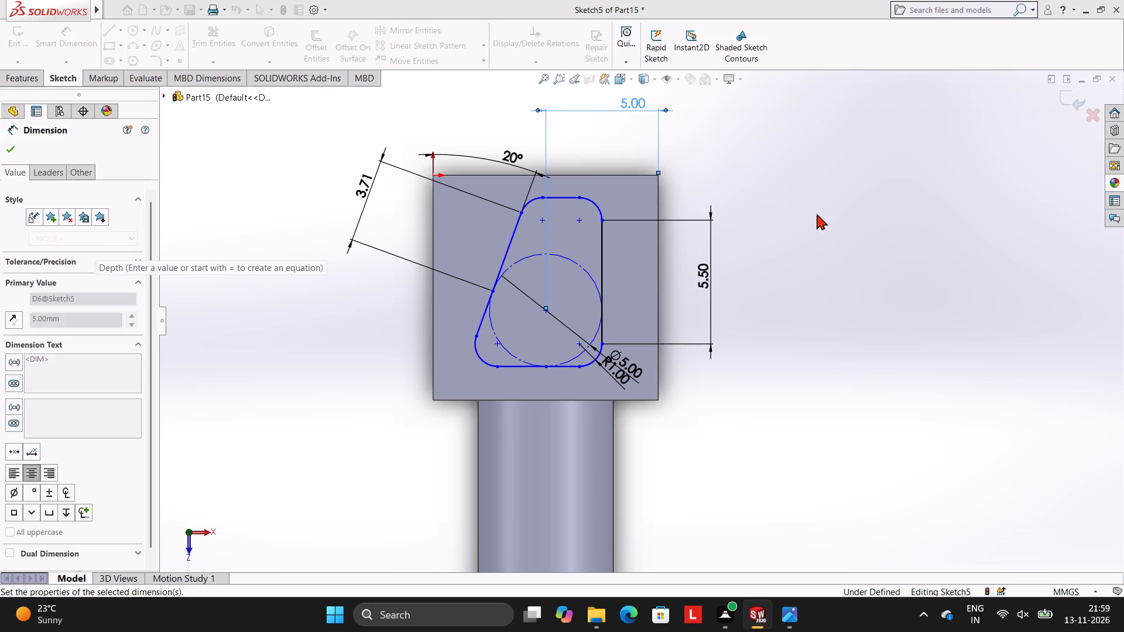
pyautogui.click(821, 214)
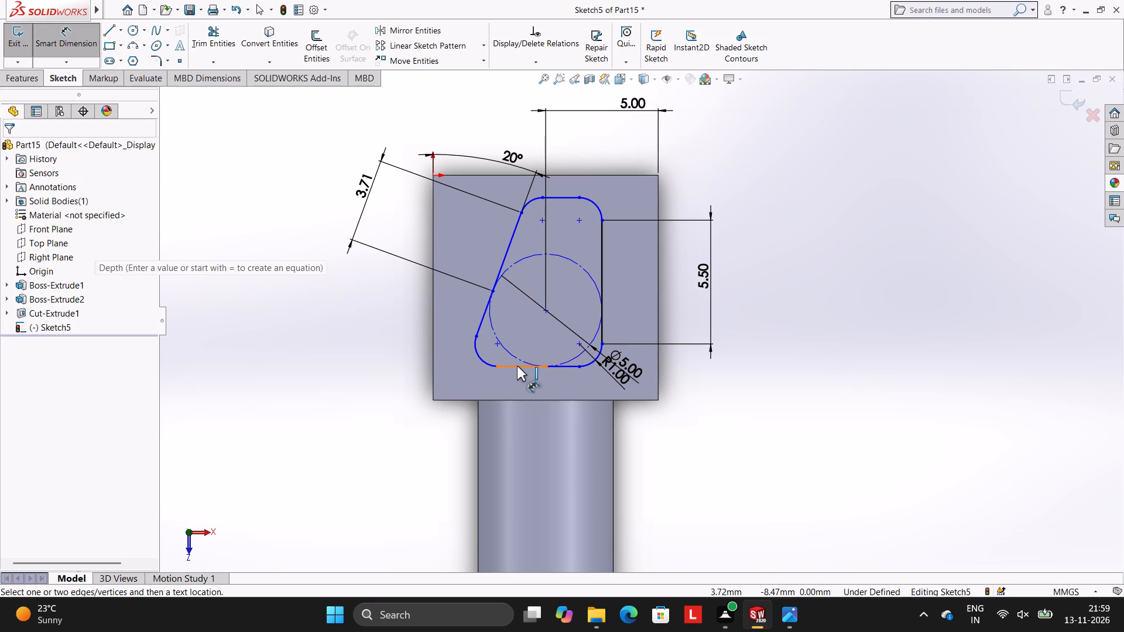
# Dimension the distance between the profile's bottom line and the block face's lower edge.
pyautogui.click(517, 366)
pyautogui.click(511, 399)
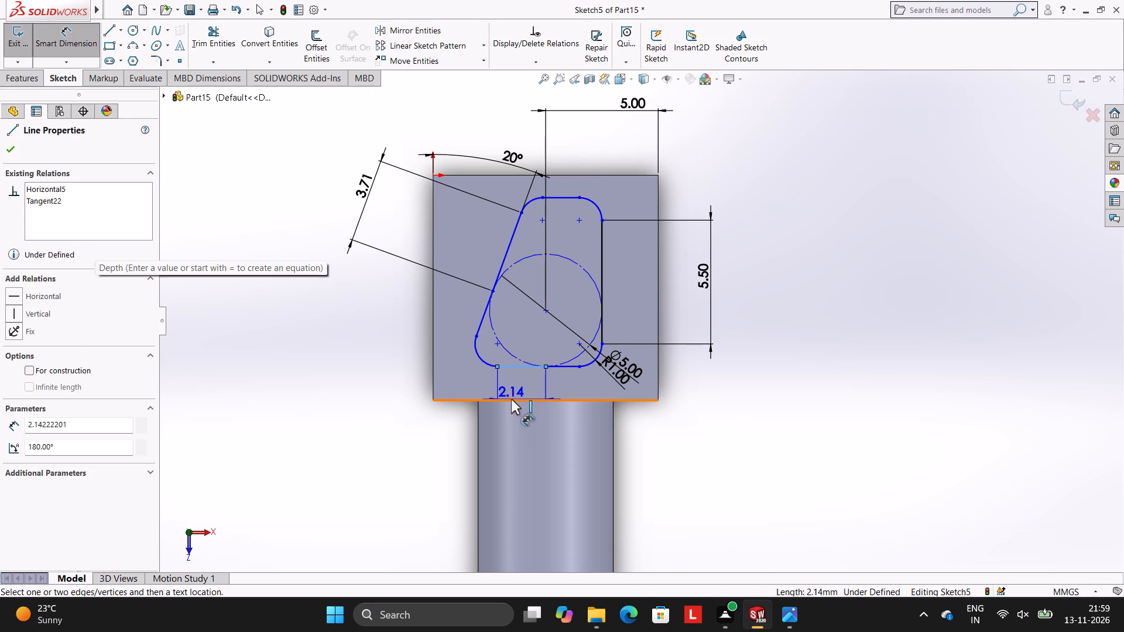
pyautogui.click(348, 388)
pyautogui.click(300, 368)
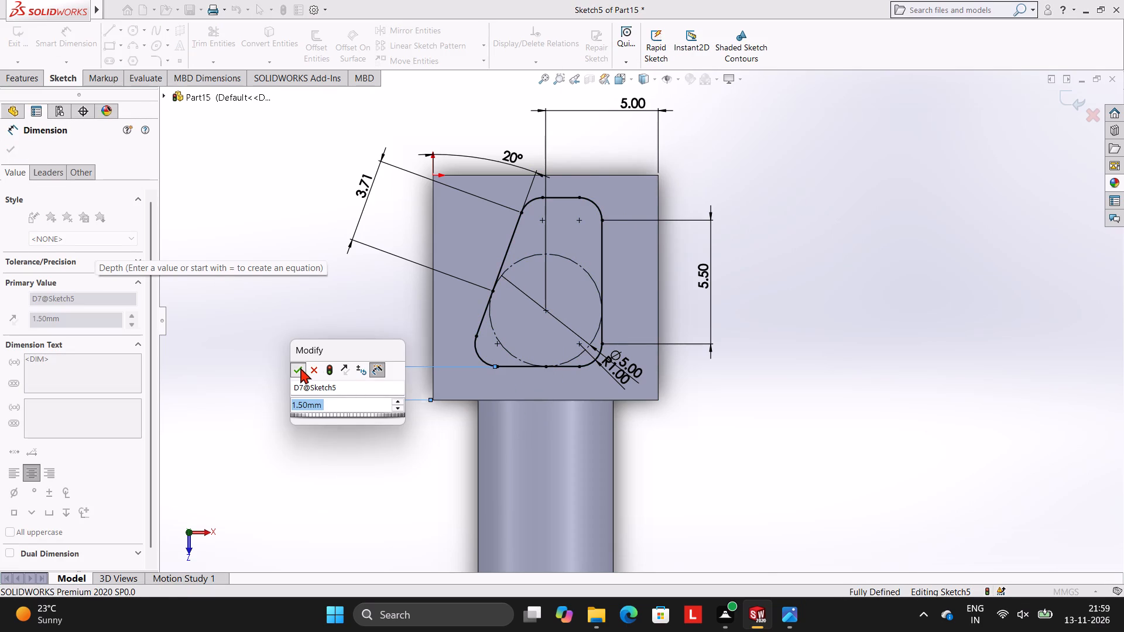
pyautogui.click(319, 318)
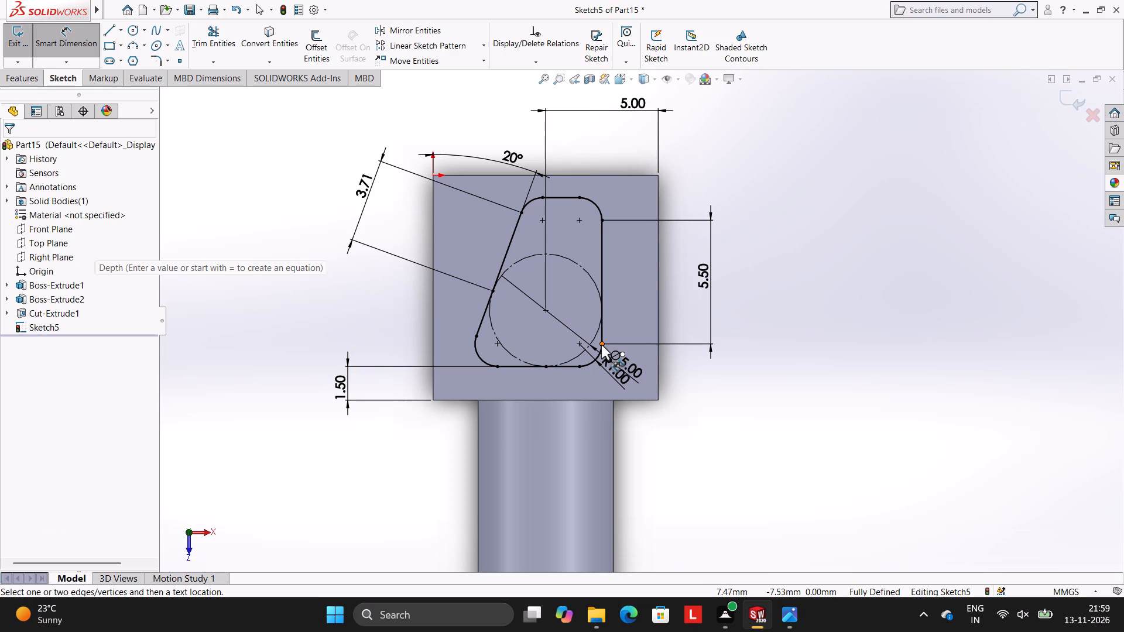
# Cut-extrude the filleted sloped profile as a Blind cut 10 mm deep through the block.
pyautogui.click(29, 75)
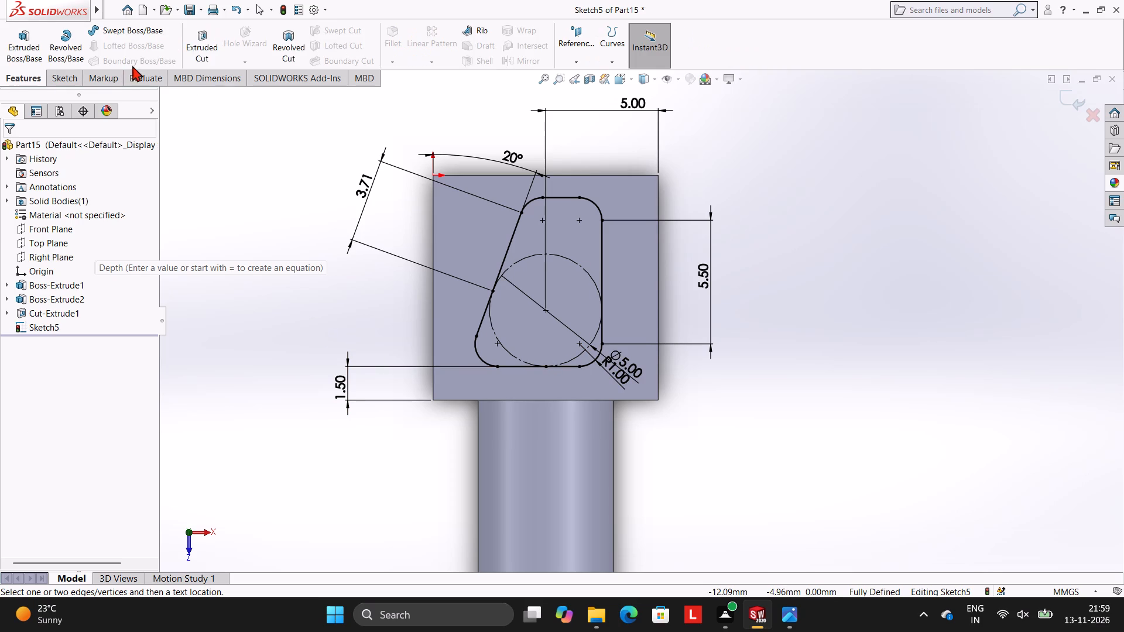
pyautogui.click(191, 52)
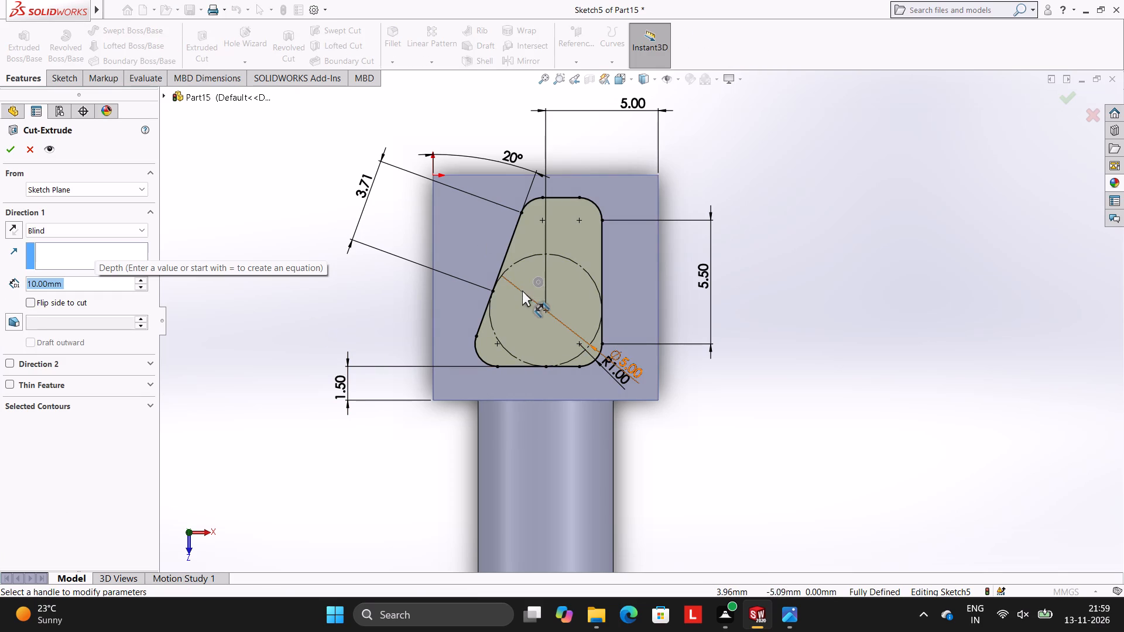
pyautogui.click(8, 151)
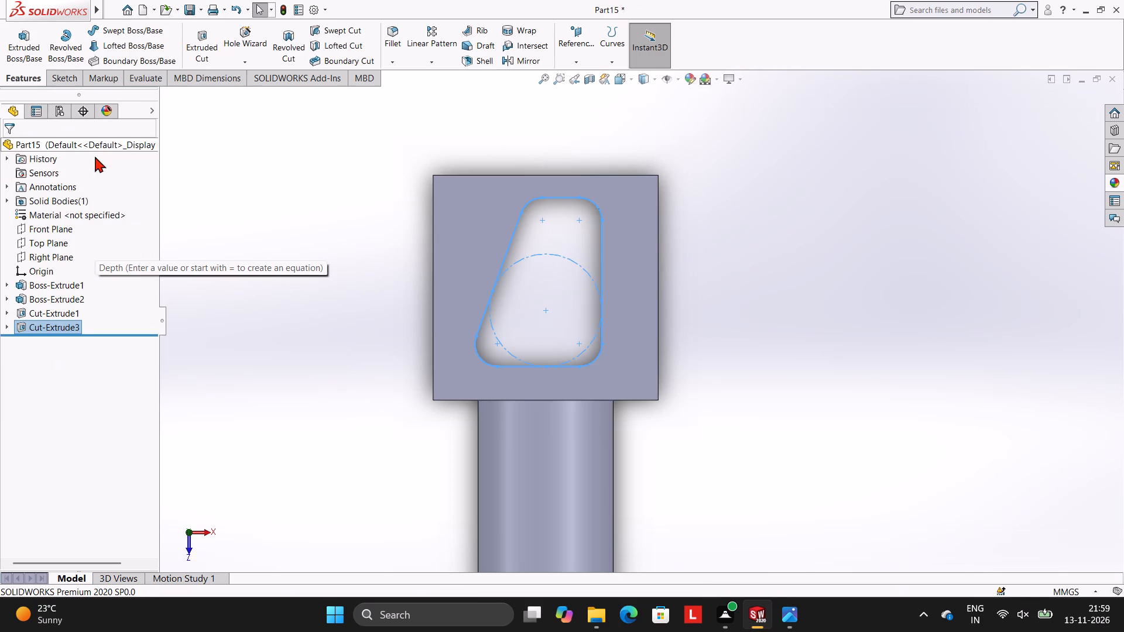
pyautogui.click(201, 157)
# Start a sketch on the block's narrow side face between the side cut and the pocketed face, viewed normal to it.
pyautogui.scroll(2, 201, 157)
pyautogui.moveTo(780, 348); pyautogui.dragTo(856, 262, button='middle')
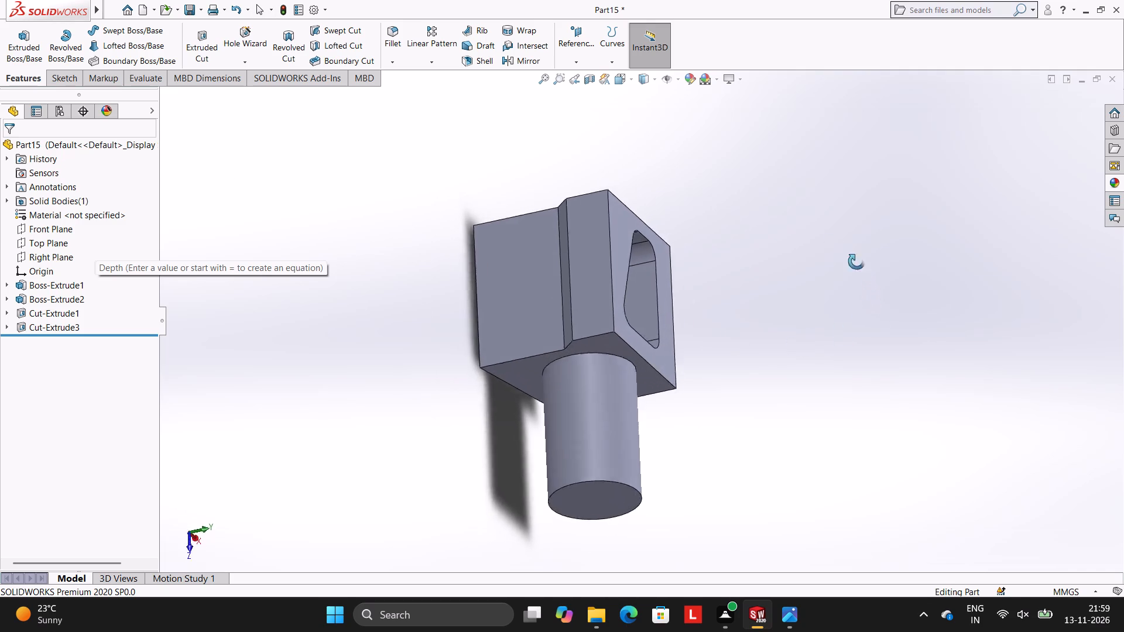
pyautogui.moveTo(856, 262); pyautogui.dragTo(724, 349, button='middle')
pyautogui.scroll(2, 724, 349)
pyautogui.moveTo(753, 349); pyautogui.dragTo(782, 256, button='middle')
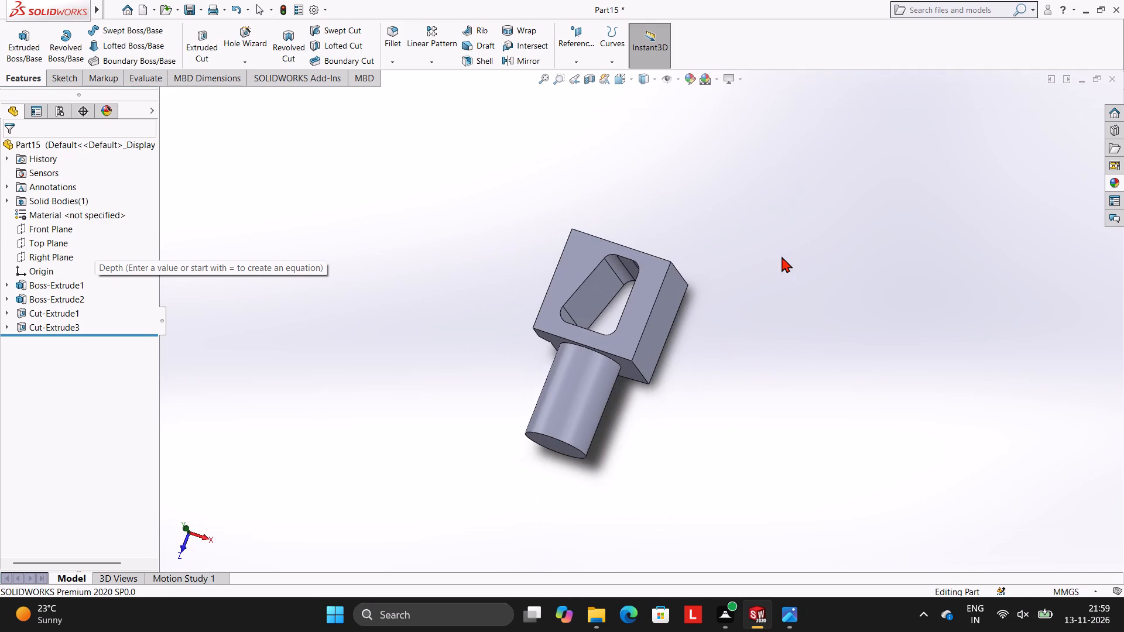
pyautogui.scroll(1, 782, 256)
pyautogui.moveTo(782, 256); pyautogui.dragTo(890, 293, button='middle')
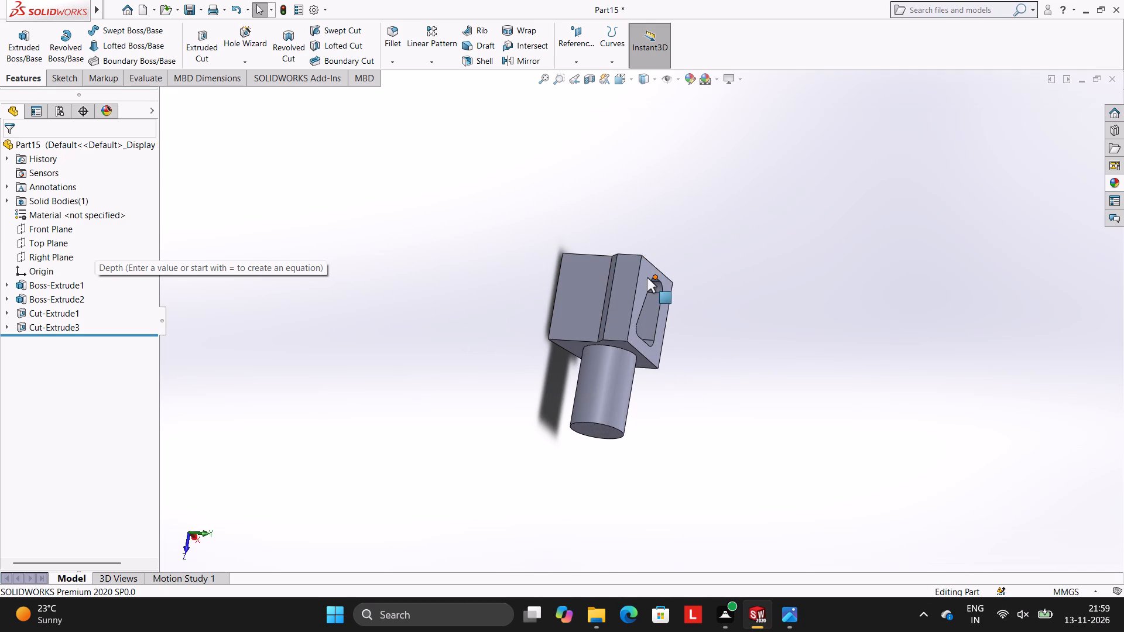
pyautogui.click(621, 279)
pyautogui.click(671, 241)
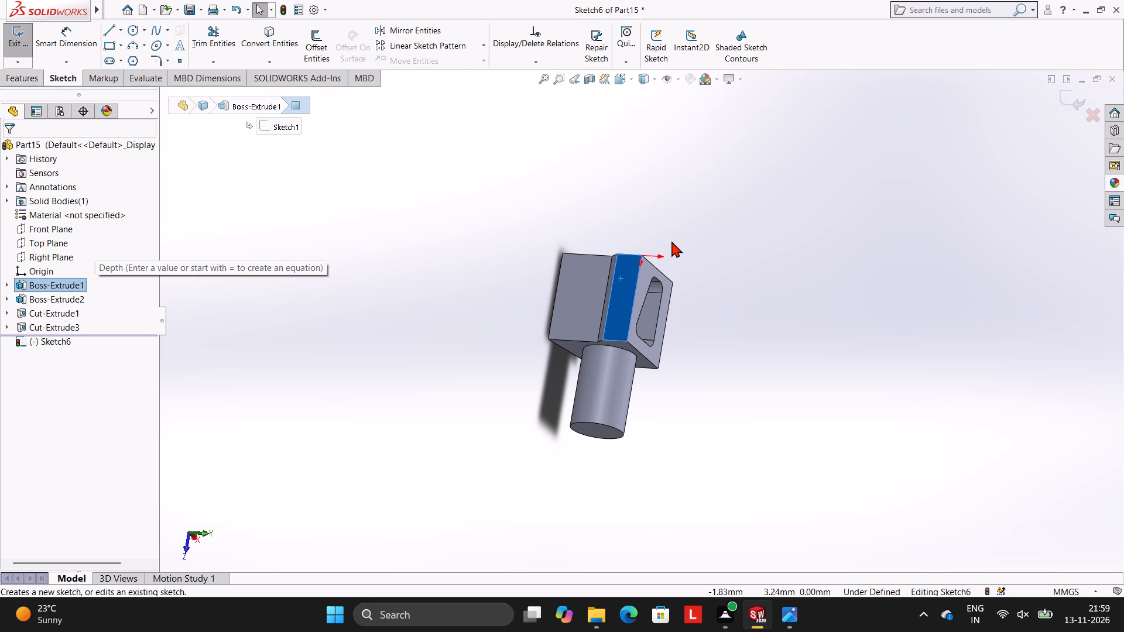
pyautogui.hotkey('ctrl', '8')
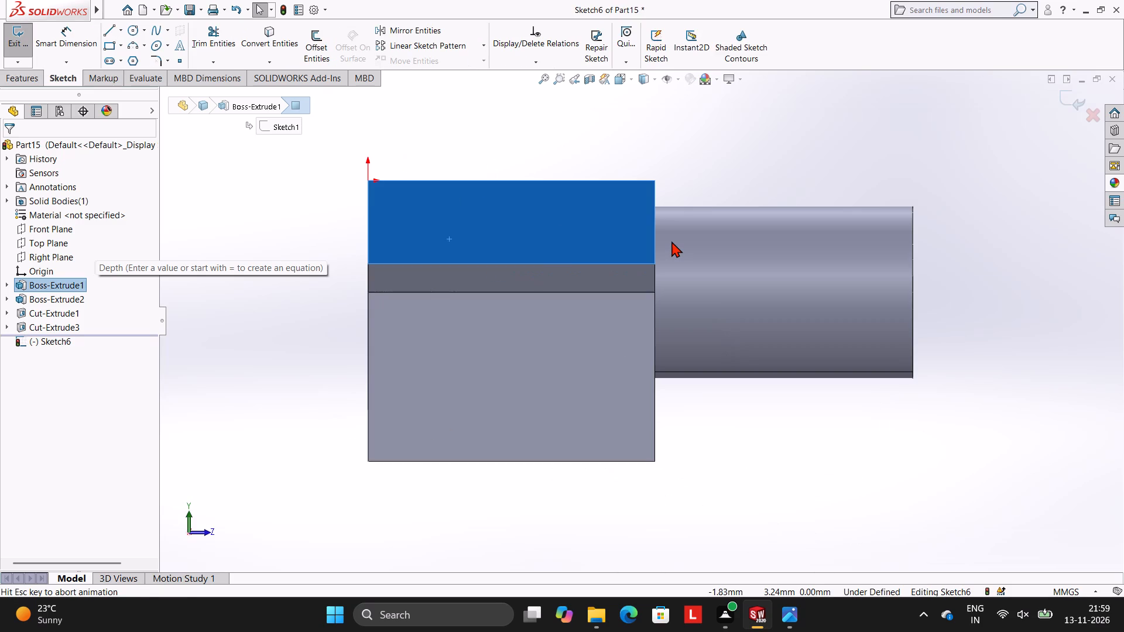
pyautogui.press('Escape')
pyautogui.scroll(2, 674, 307)
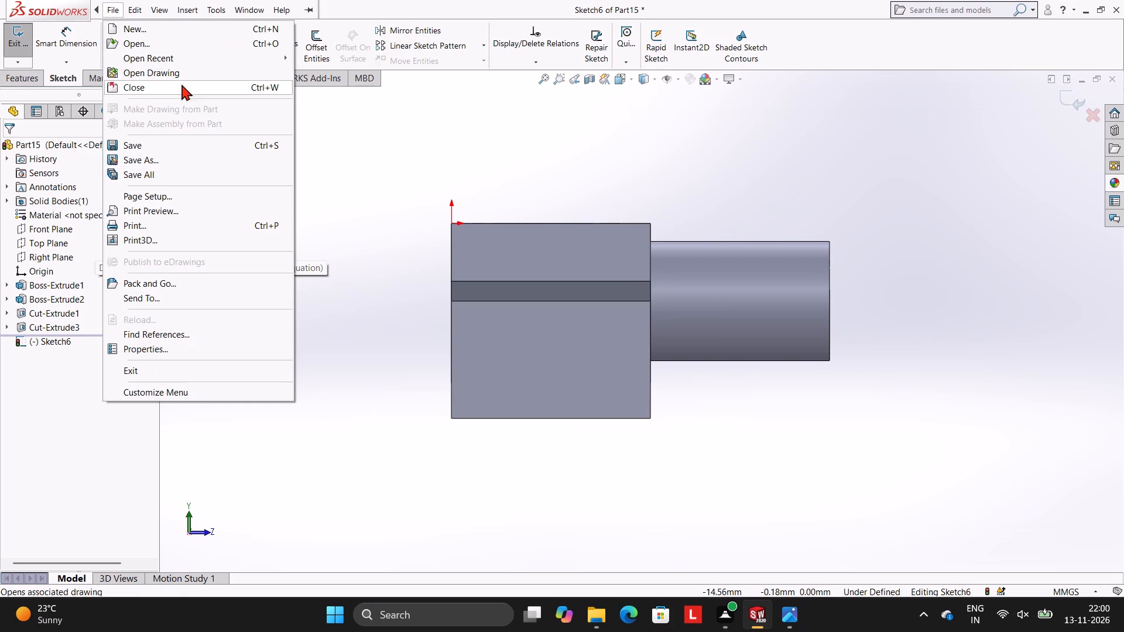
# Sketch a 1.5 mm vertical line down from the face's upper corner nearest the boss, continuing horizontally with 4 mm and 3 mm lines.
pyautogui.click(299, 117)
pyautogui.click(112, 29)
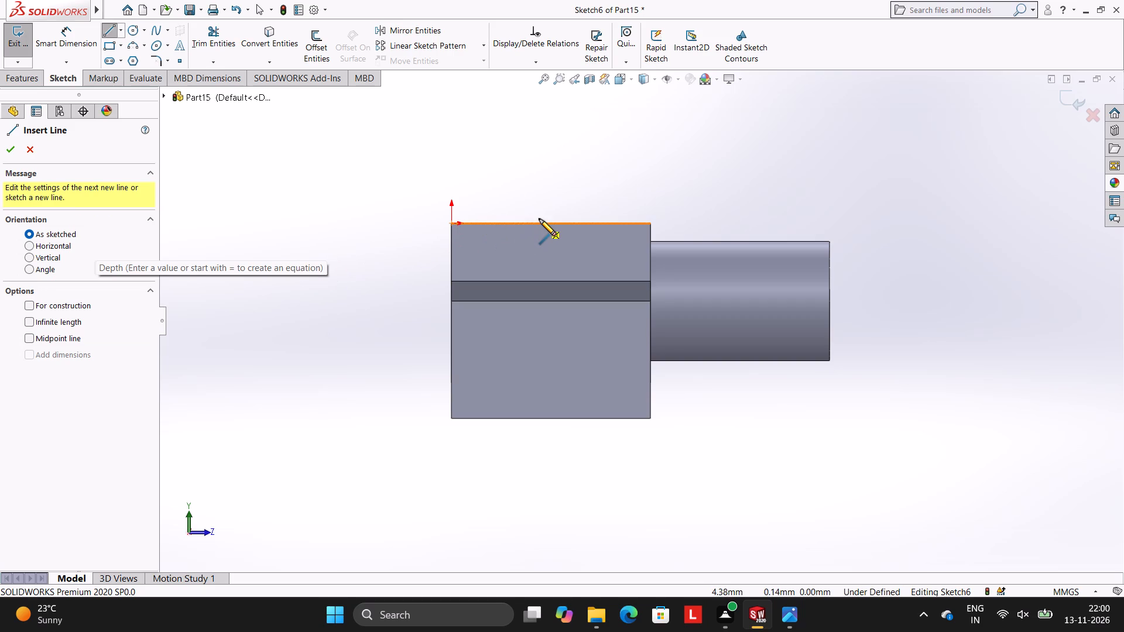
pyautogui.click(652, 222)
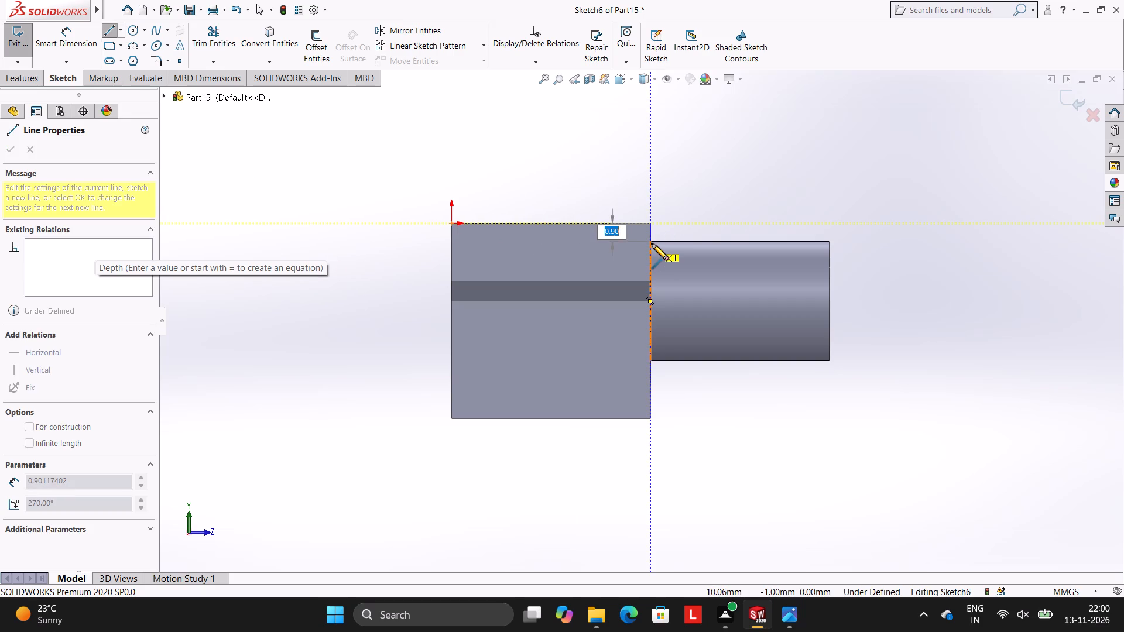
pyautogui.write('1.5')
pyautogui.press('Return')
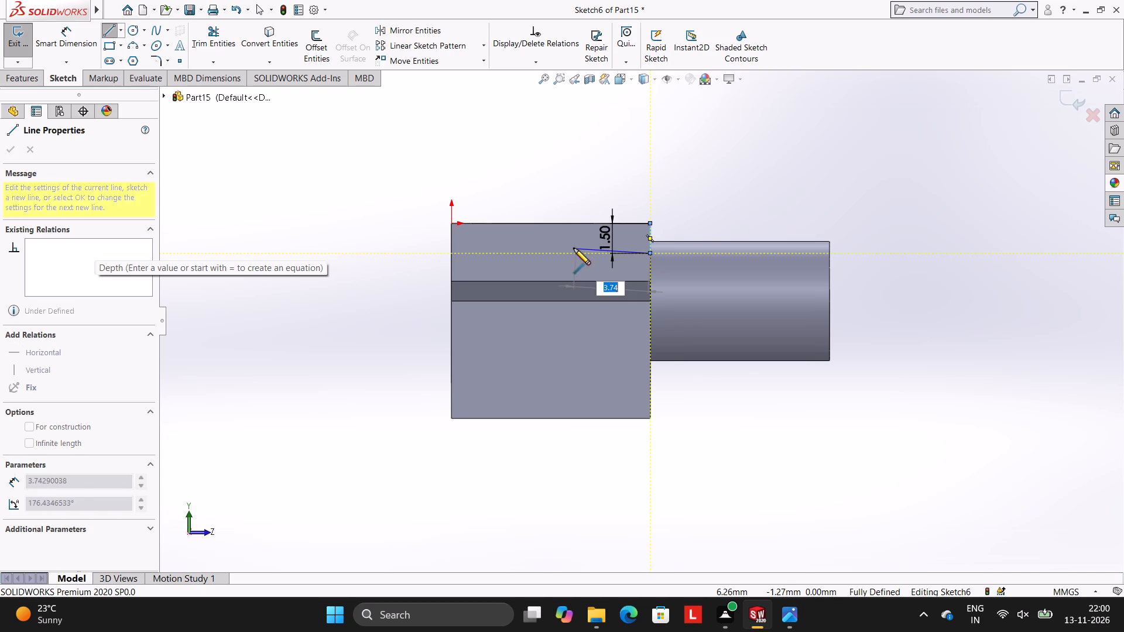
pyautogui.press('4')
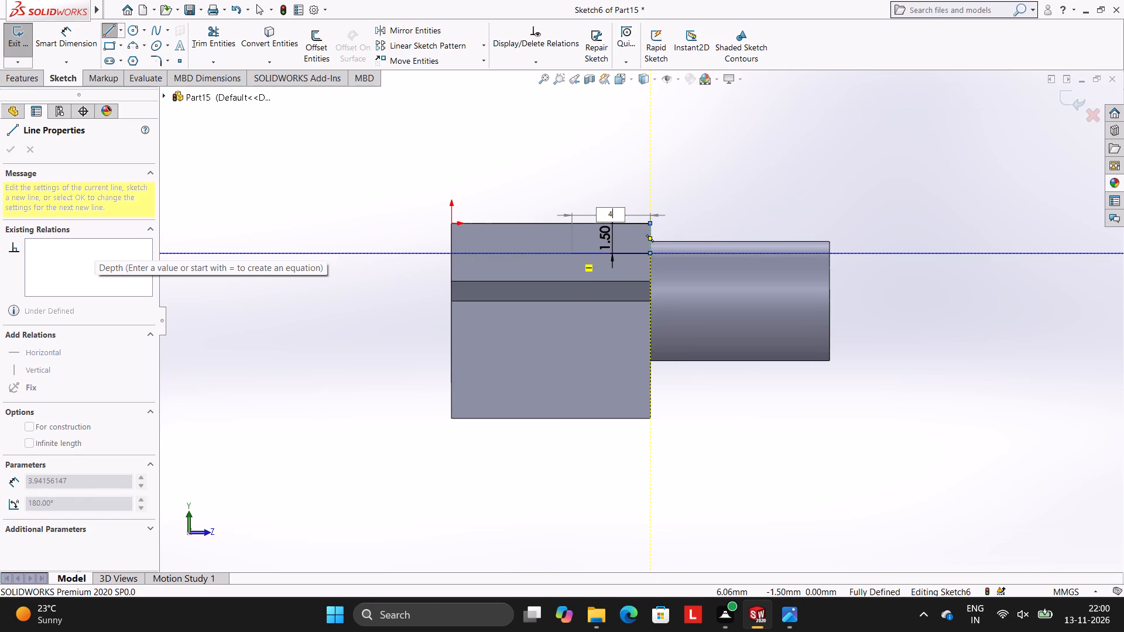
pyautogui.press('Return')
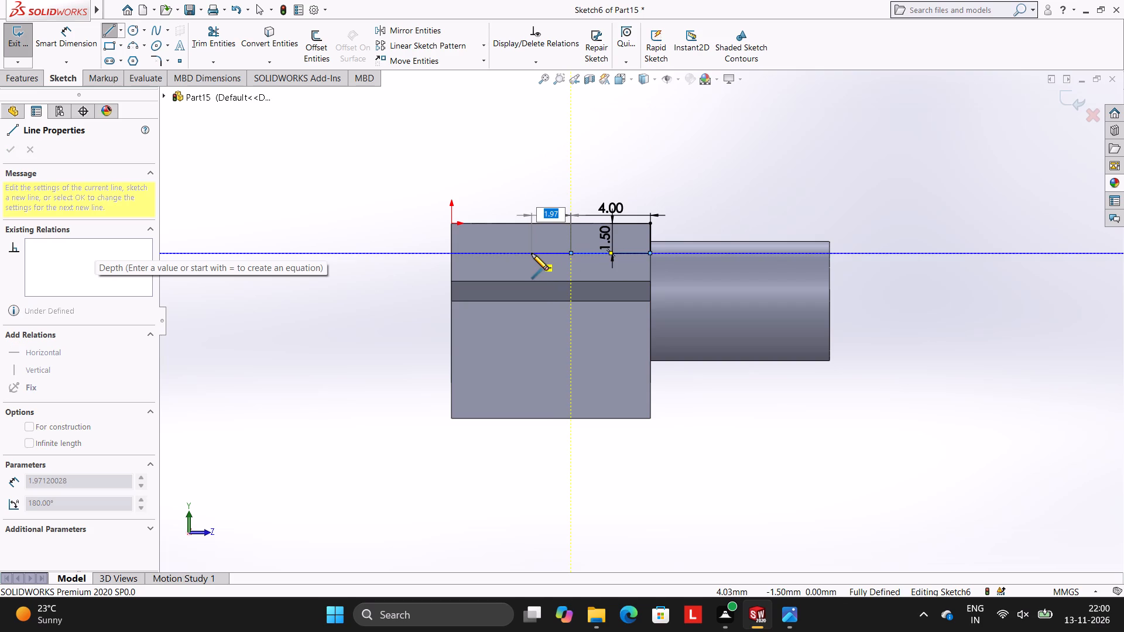
pyautogui.press('3')
pyautogui.press('Return')
pyautogui.press('Escape')
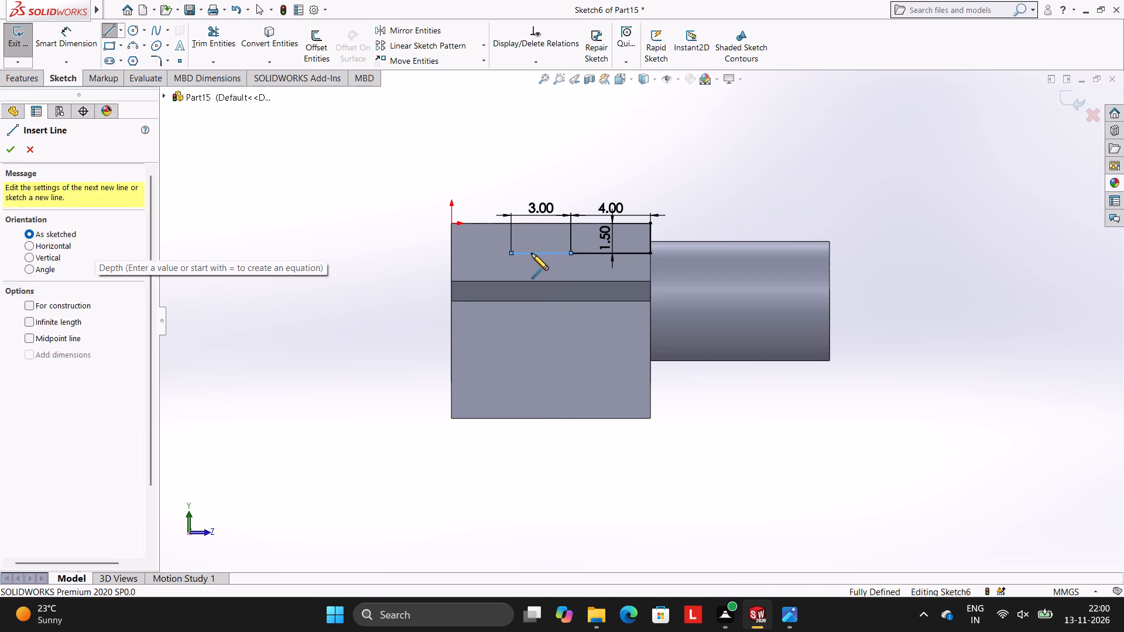
pyautogui.press('Escape')
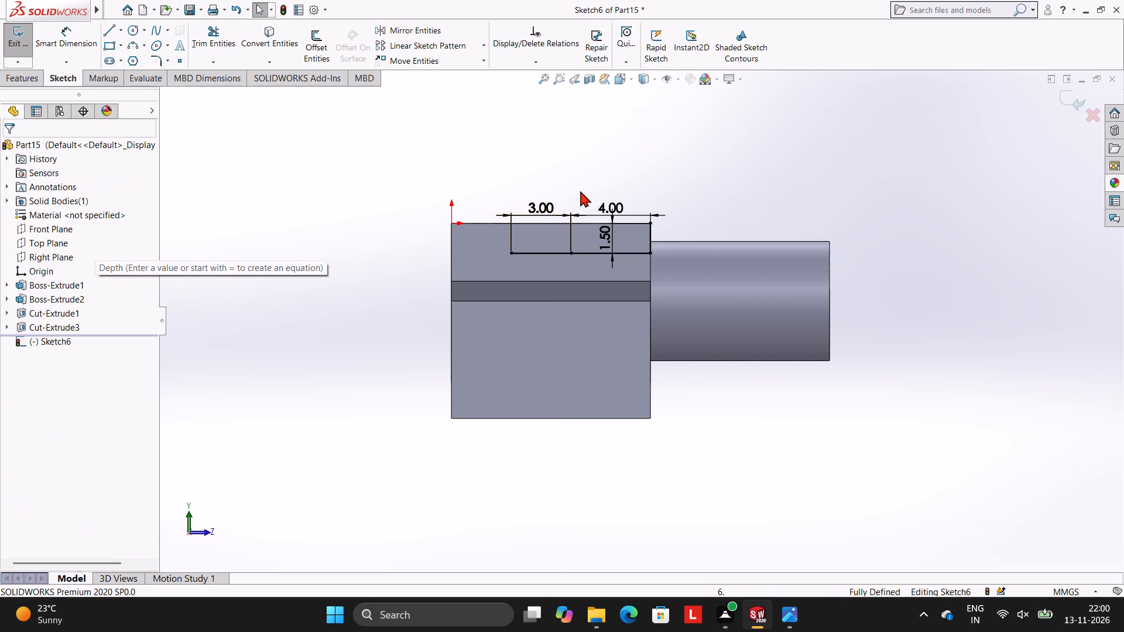
# Draw a 1 mm diameter circle centred on the free end of the 3 mm line.
pyautogui.scroll(2, 755, 287)
pyautogui.scroll(-2, 749, 244)
pyautogui.scroll(-2, 344, 391)
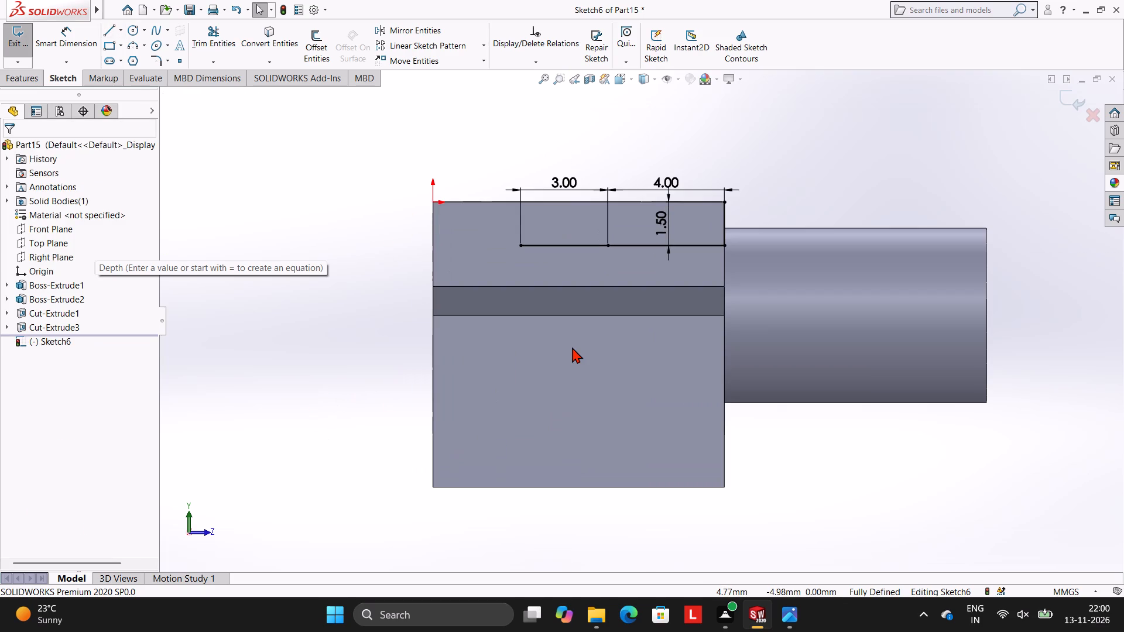
pyautogui.scroll(-2, 745, 305)
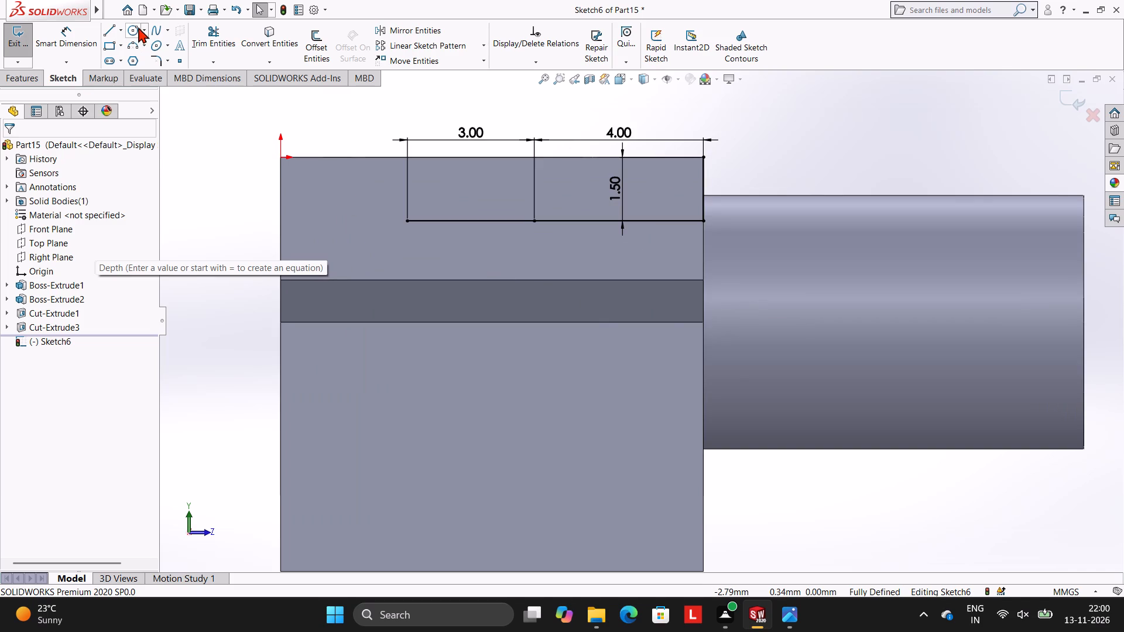
pyautogui.click(135, 27)
pyautogui.scroll(1, 642, 290)
pyautogui.scroll(-2, 648, 261)
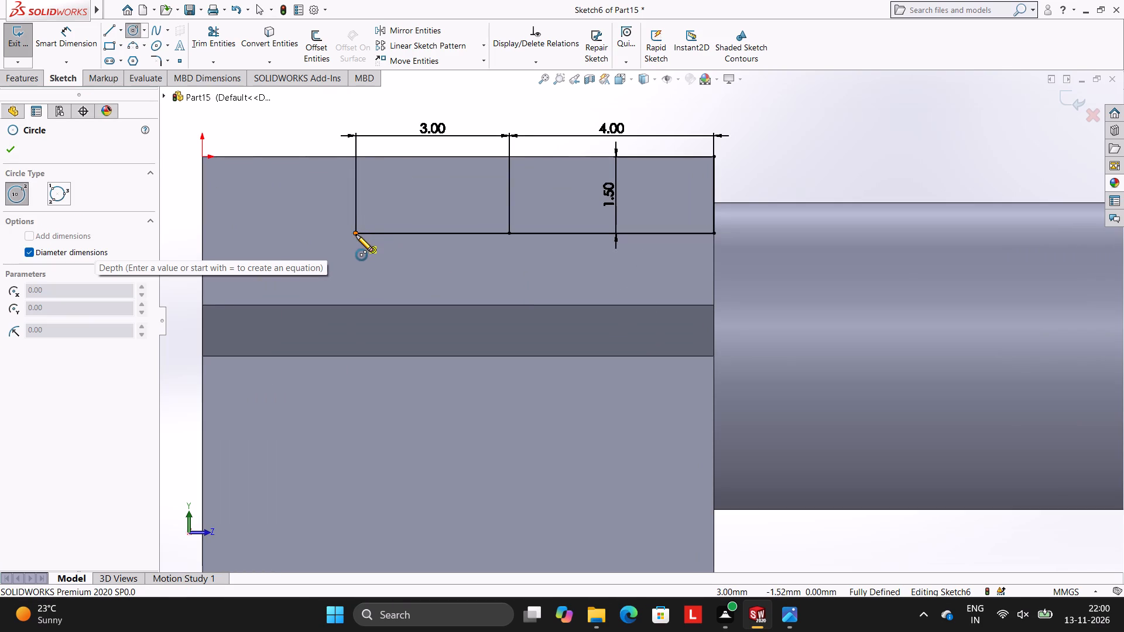
pyautogui.click(356, 235)
pyautogui.press('1')
pyautogui.press('Return')
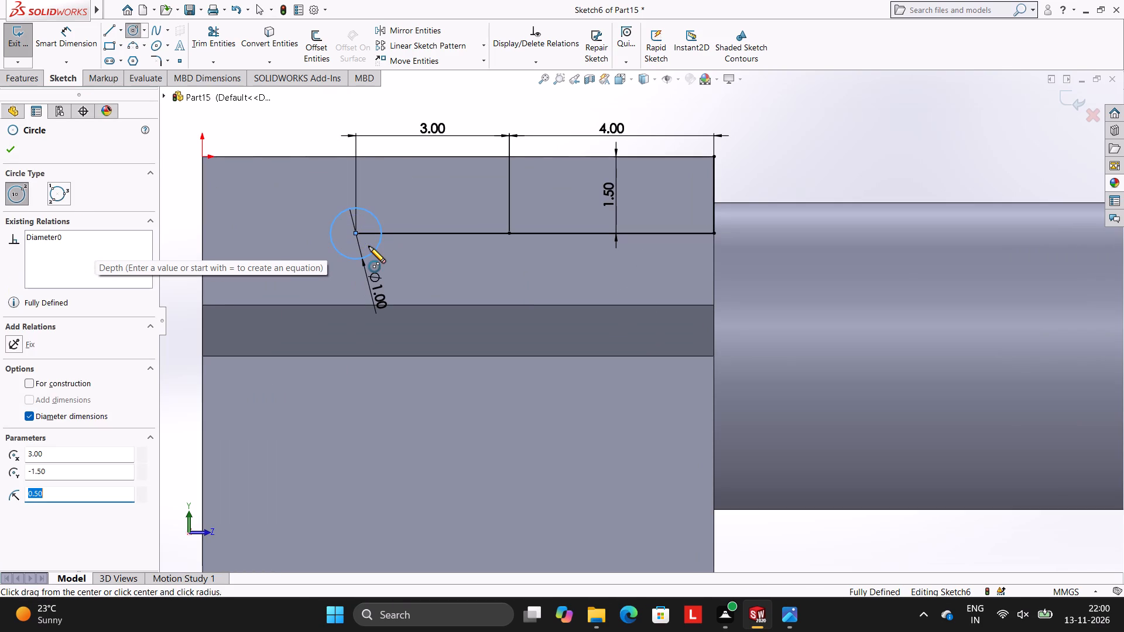
pyautogui.press('Escape')
pyautogui.press('Escape')
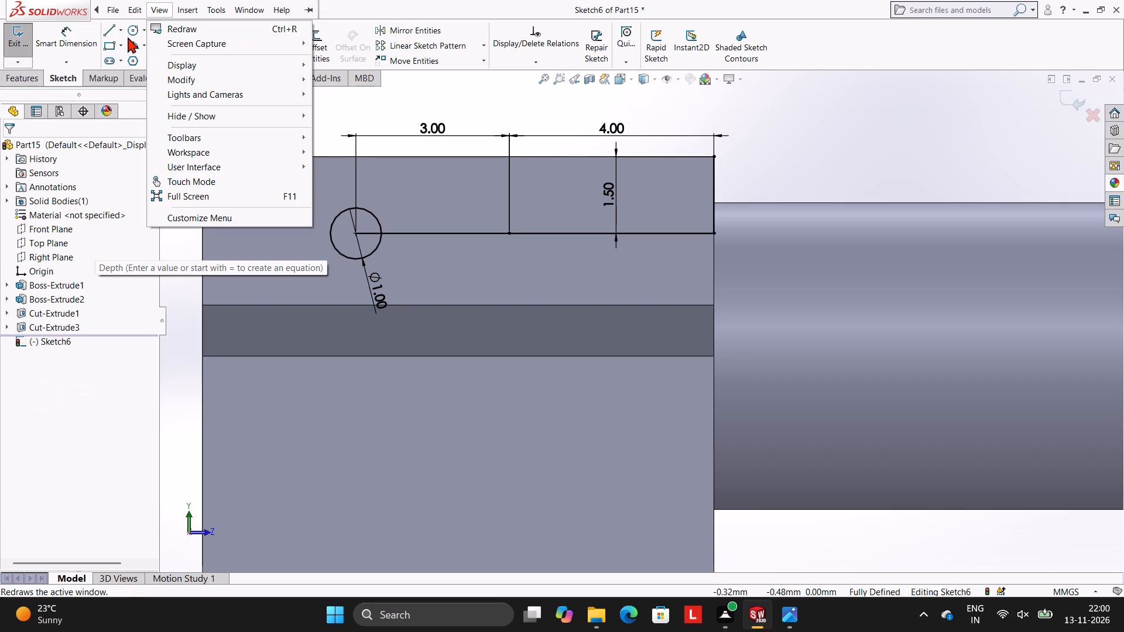
# Draw a second 1 mm diameter circle centred where the 4 mm and 3 mm lines meet.
pyautogui.click(130, 34)
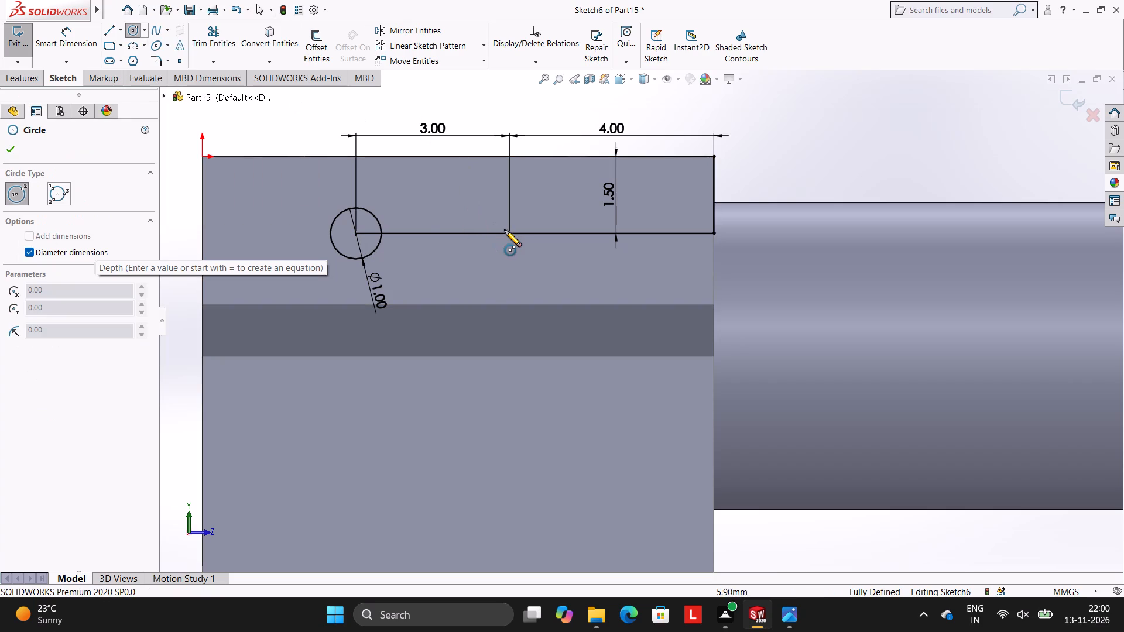
pyautogui.click(510, 235)
pyautogui.press('1')
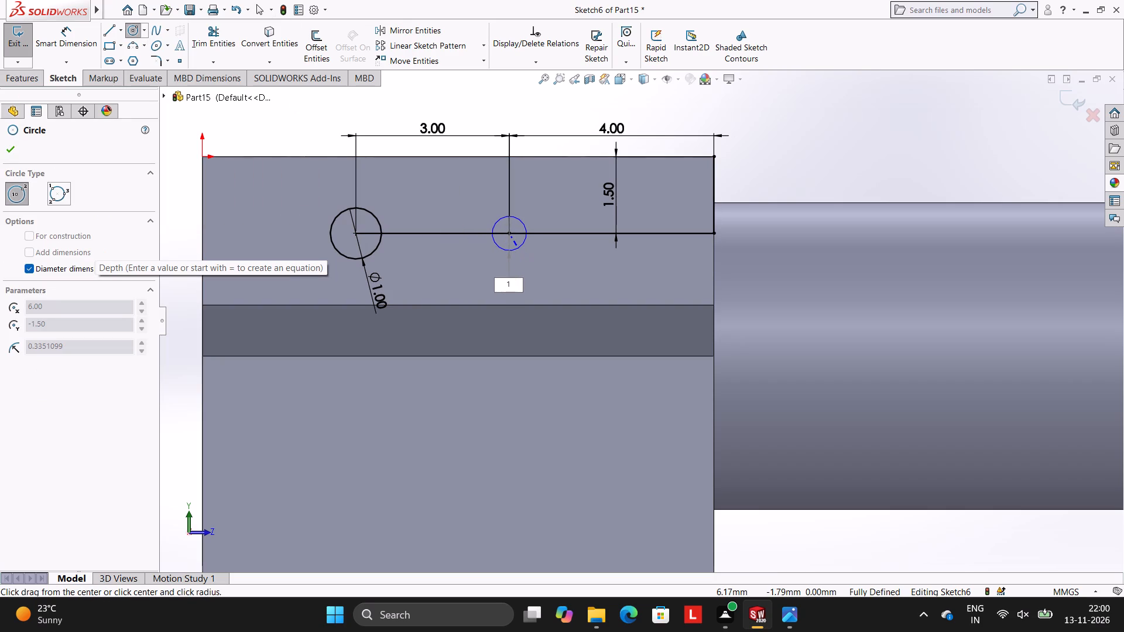
pyautogui.press('Return')
pyautogui.press('Escape')
pyautogui.press('Escape')
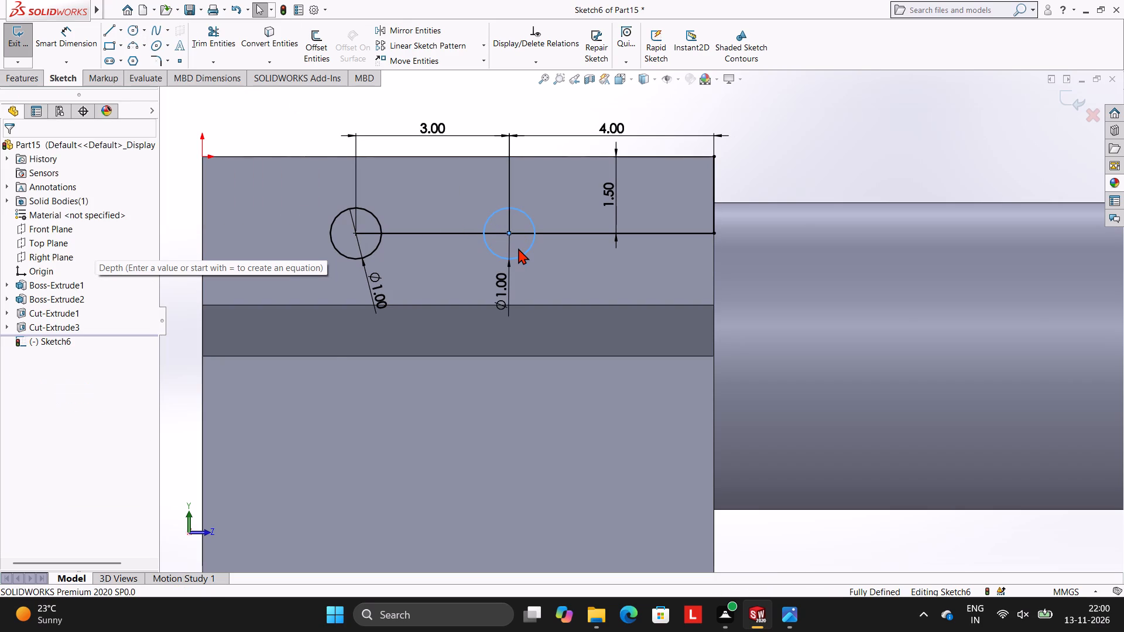
# Cut-extrude both complete circle regions as a Blind cut 5 mm deep into the block.
pyautogui.scroll(5, 518, 248)
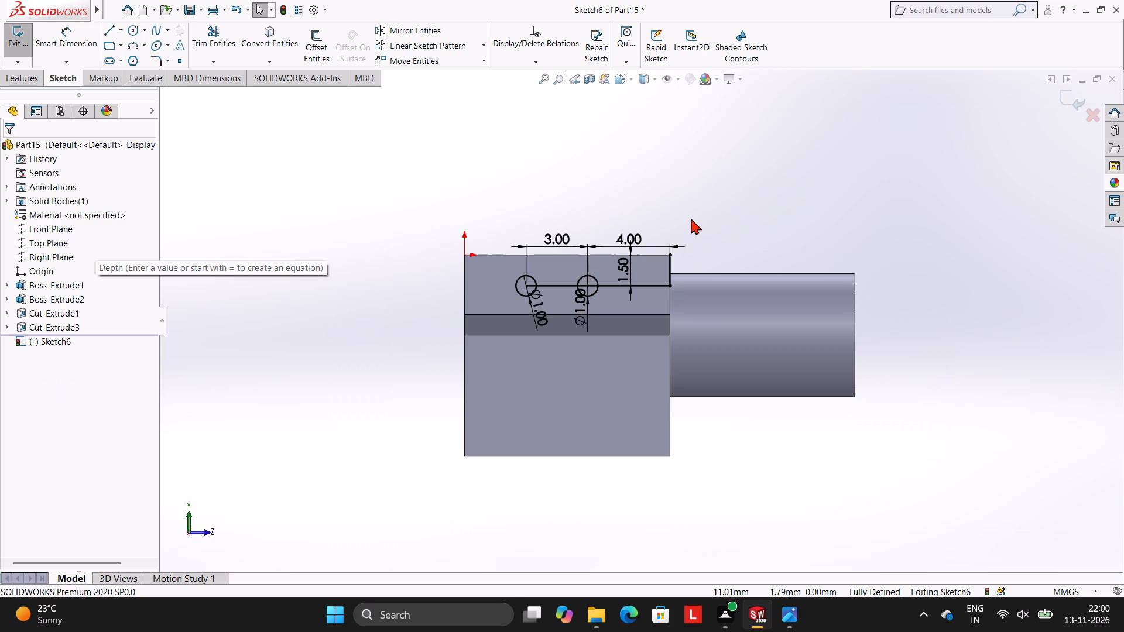
pyautogui.click(30, 76)
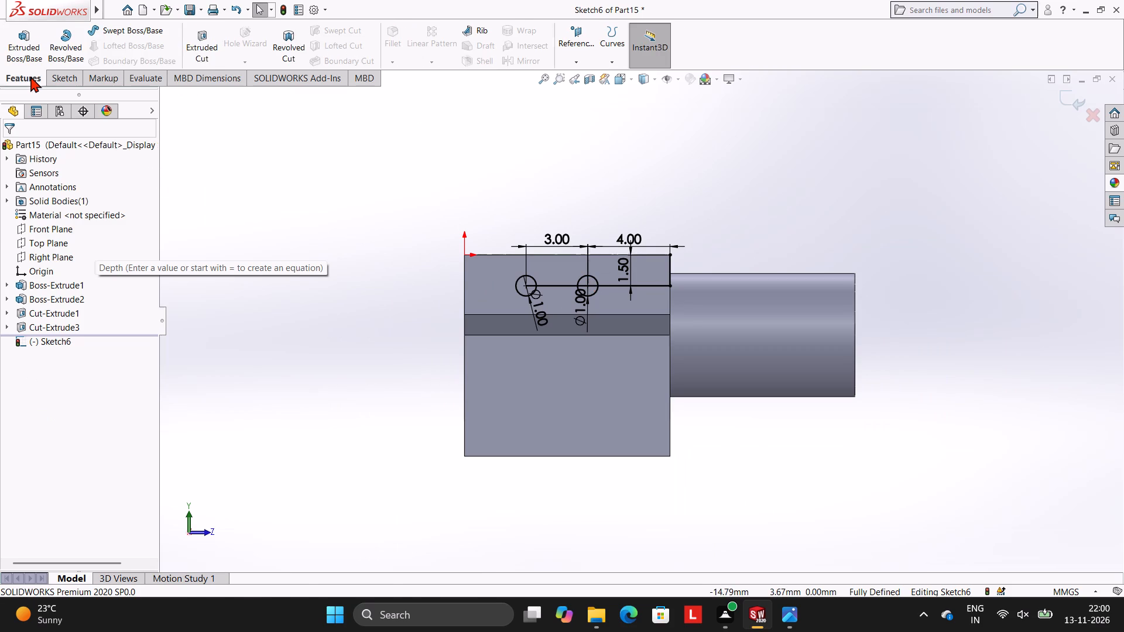
pyautogui.click(189, 40)
pyautogui.scroll(-4, 546, 249)
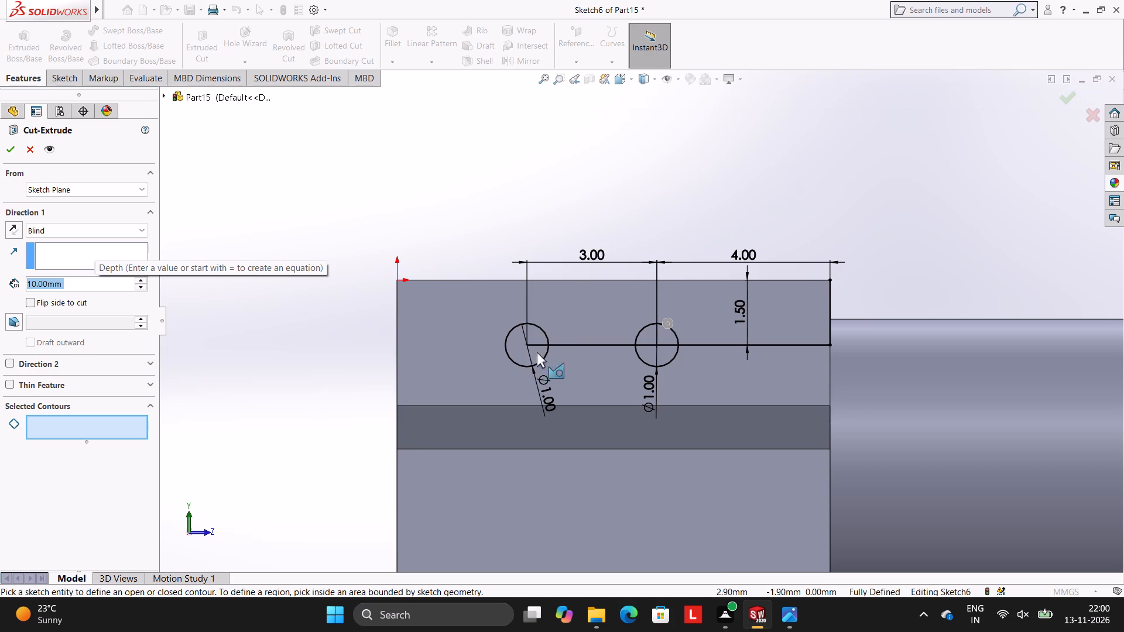
pyautogui.click(517, 349)
pyautogui.click(659, 353)
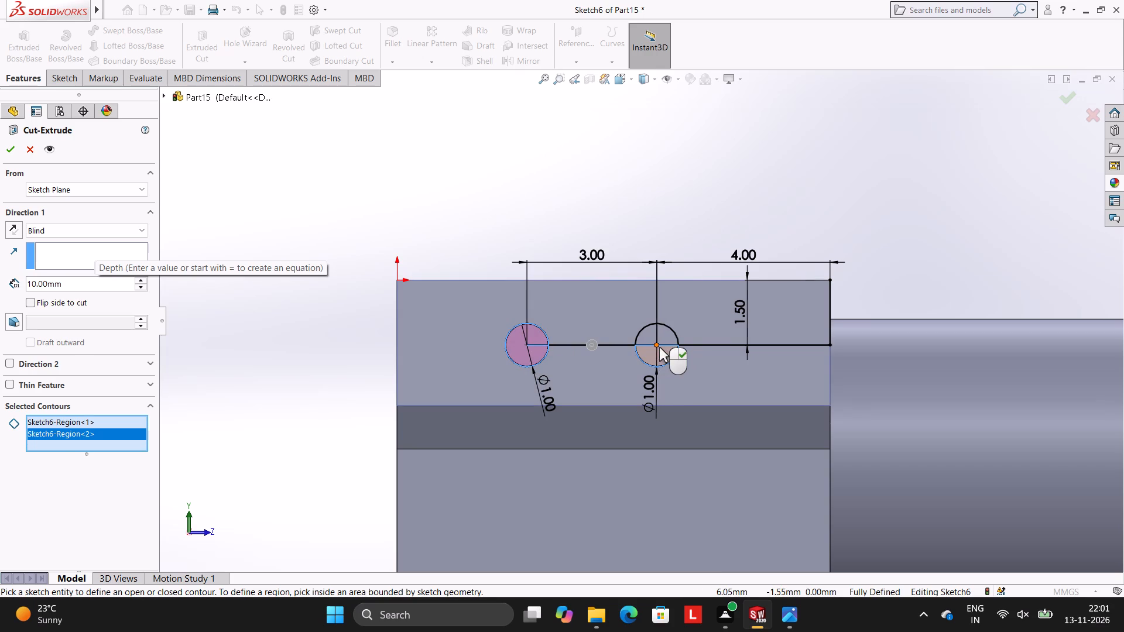
pyautogui.click(664, 341)
pyautogui.scroll(2, 698, 244)
pyautogui.moveTo(726, 225); pyautogui.dragTo(702, 363, button='middle')
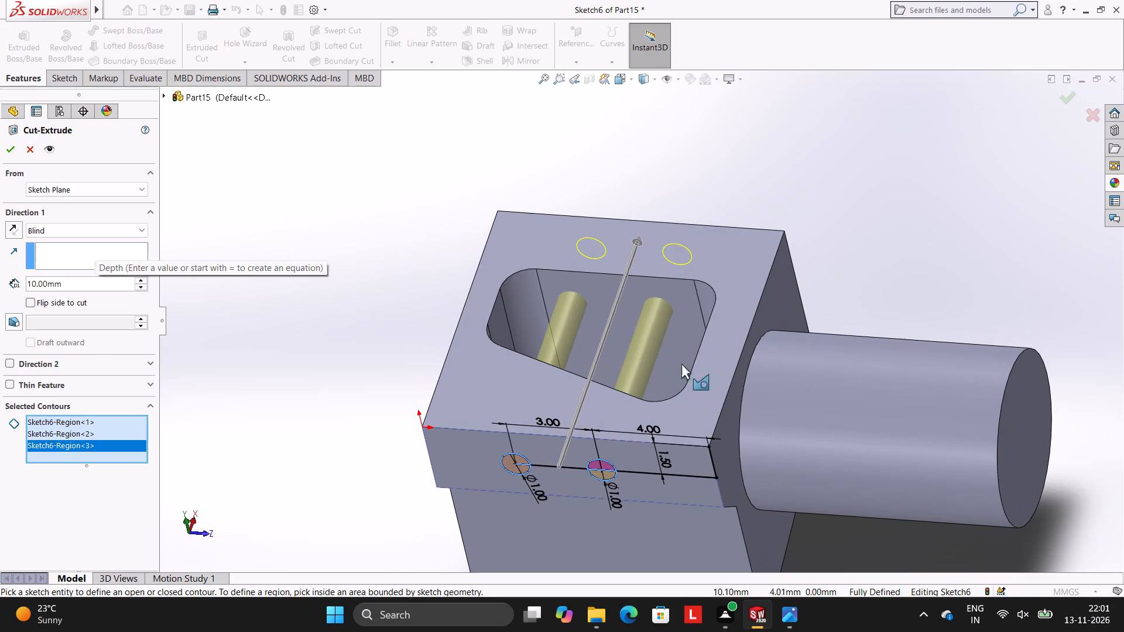
pyautogui.click(80, 288)
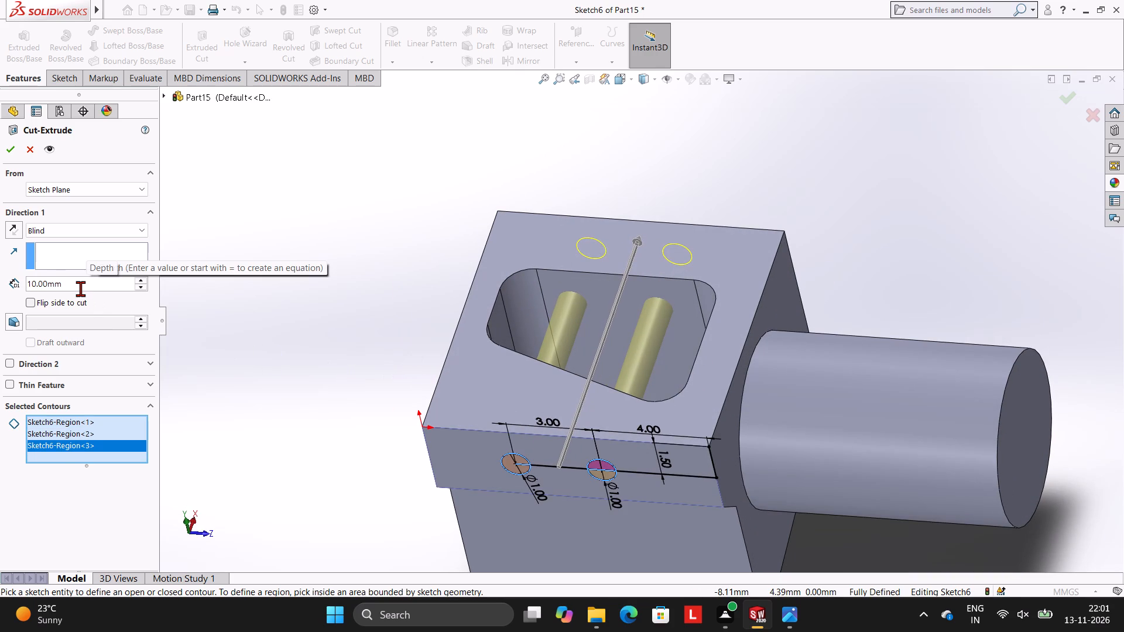
pyautogui.press('BackSpace')
pyautogui.press('BackSpace')
pyautogui.press('BackSpace')
pyautogui.press('BackSpace')
pyautogui.press('BackSpace')
pyautogui.press('BackSpace')
pyautogui.press('BackSpace')
pyautogui.press('BackSpace')
pyautogui.press('BackSpace')
pyautogui.press('BackSpace')
pyautogui.press('BackSpace')
pyautogui.press('BackSpace')
pyautogui.press('BackSpace')
pyautogui.press('5')
pyautogui.press('Return')
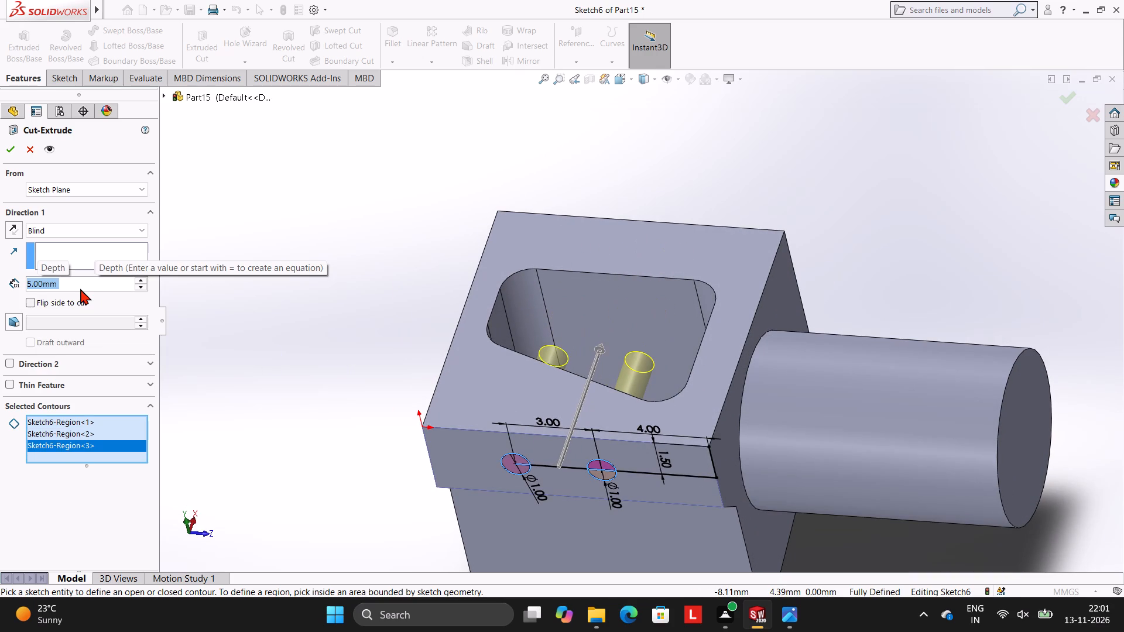
pyautogui.click(13, 152)
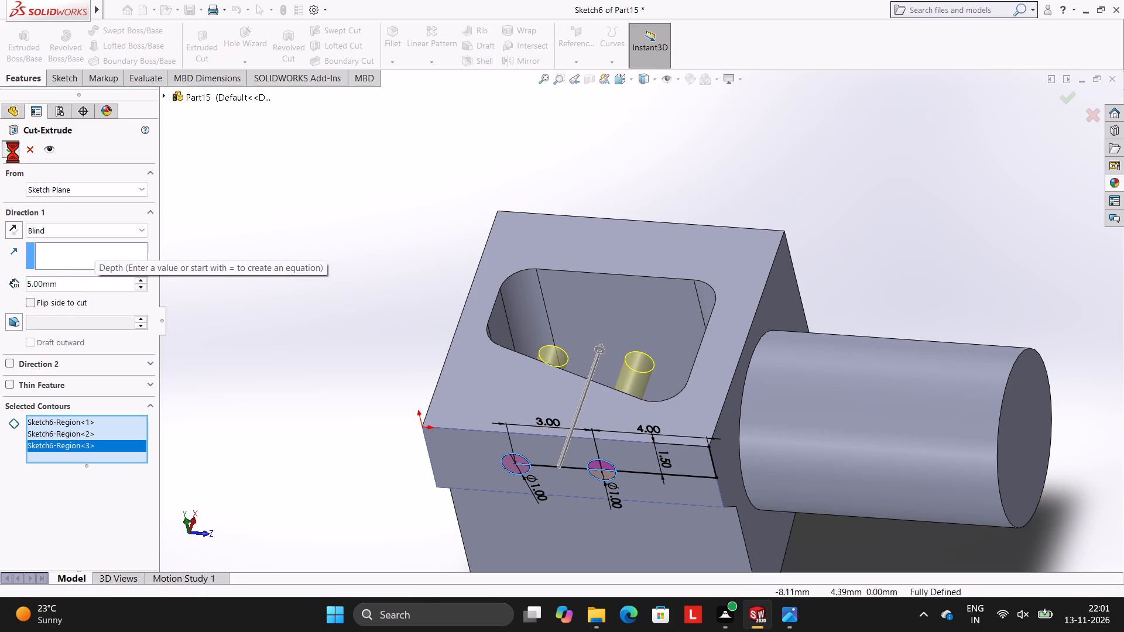
pyautogui.click(230, 154)
# Examine the two small holes, the pocket and the boss from several angles.
pyautogui.moveTo(388, 250); pyautogui.dragTo(417, 158, button='middle')
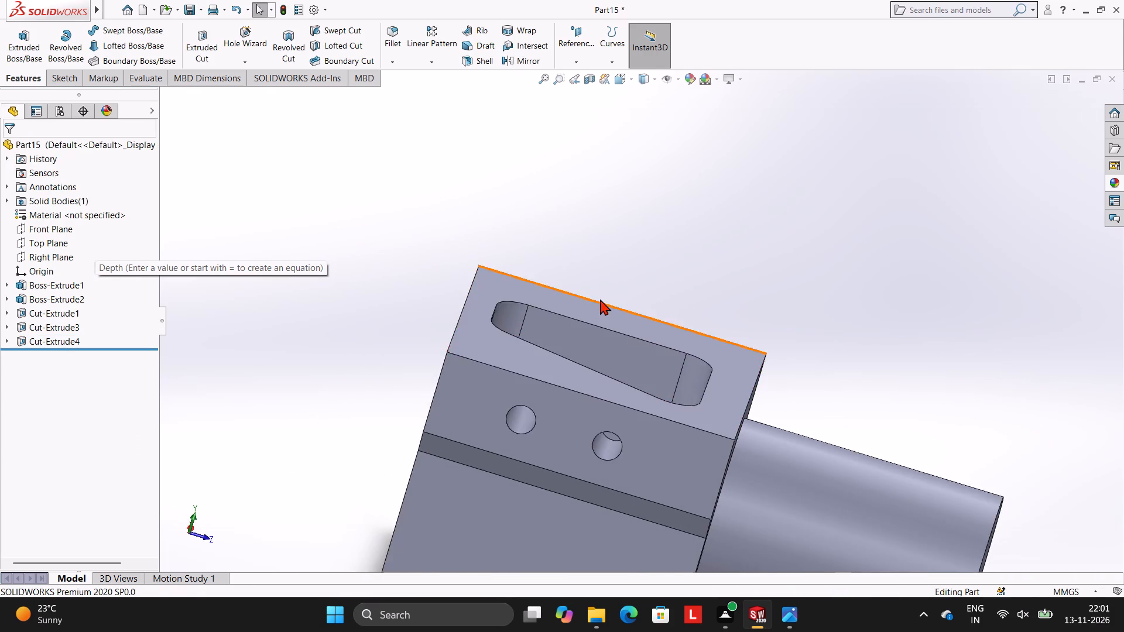
pyautogui.scroll(2, 605, 301)
pyautogui.moveTo(673, 293); pyautogui.dragTo(623, 321, button='middle')
pyautogui.scroll(4, 645, 314)
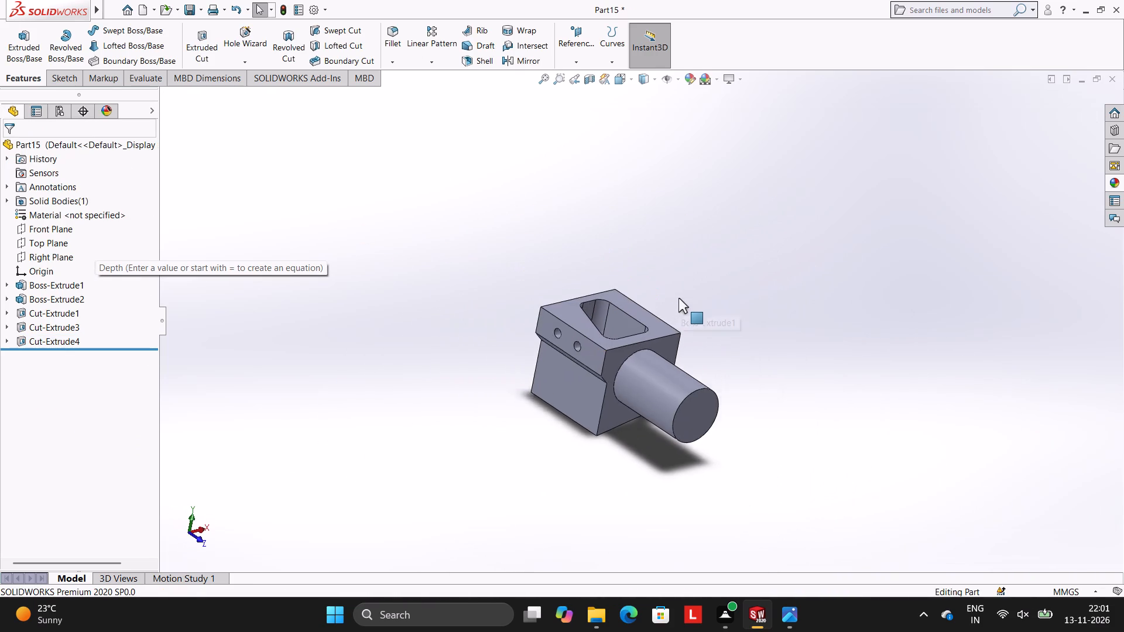
pyautogui.scroll(1, 678, 298)
pyautogui.moveTo(698, 305); pyautogui.dragTo(725, 293, button='middle')
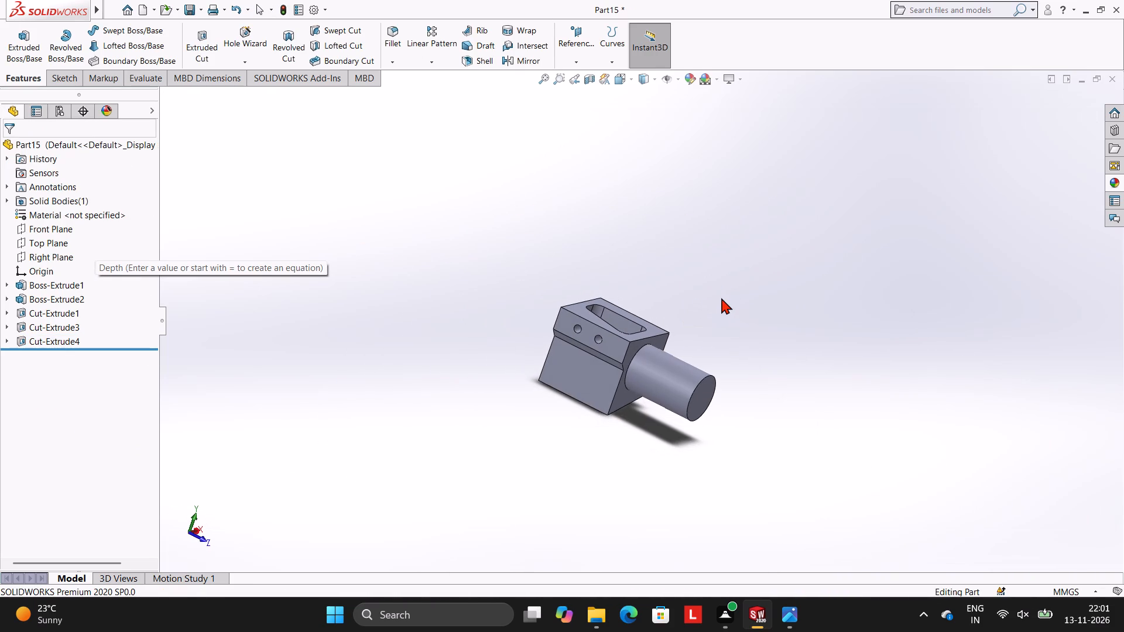
pyautogui.scroll(-4, 681, 348)
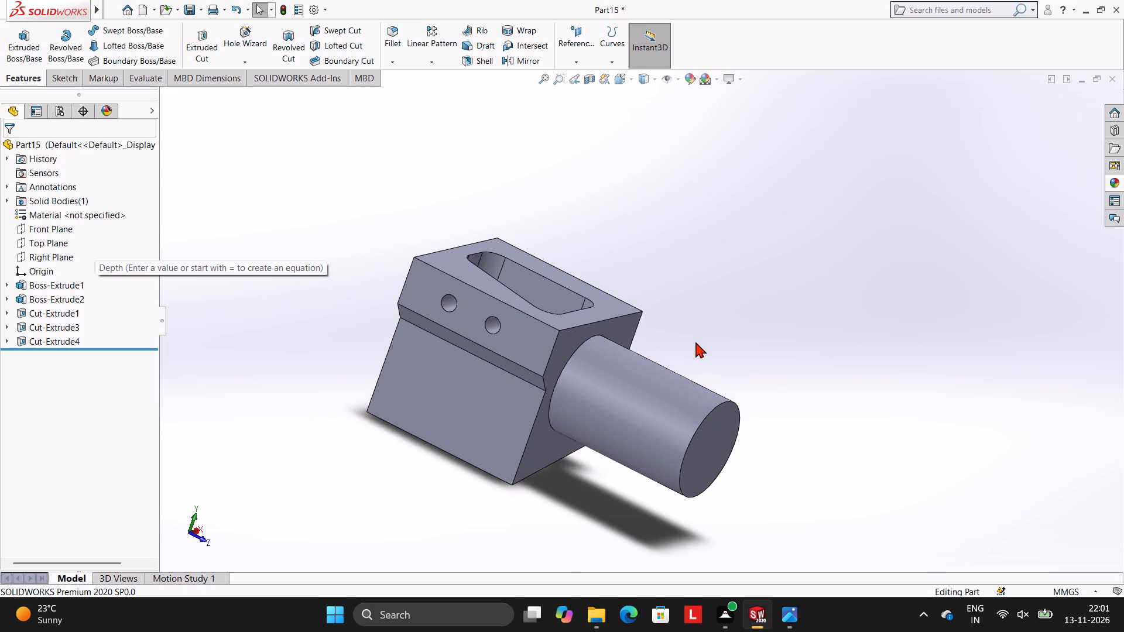
pyautogui.scroll(-2, 697, 344)
pyautogui.moveTo(651, 262); pyautogui.dragTo(632, 252, button='middle')
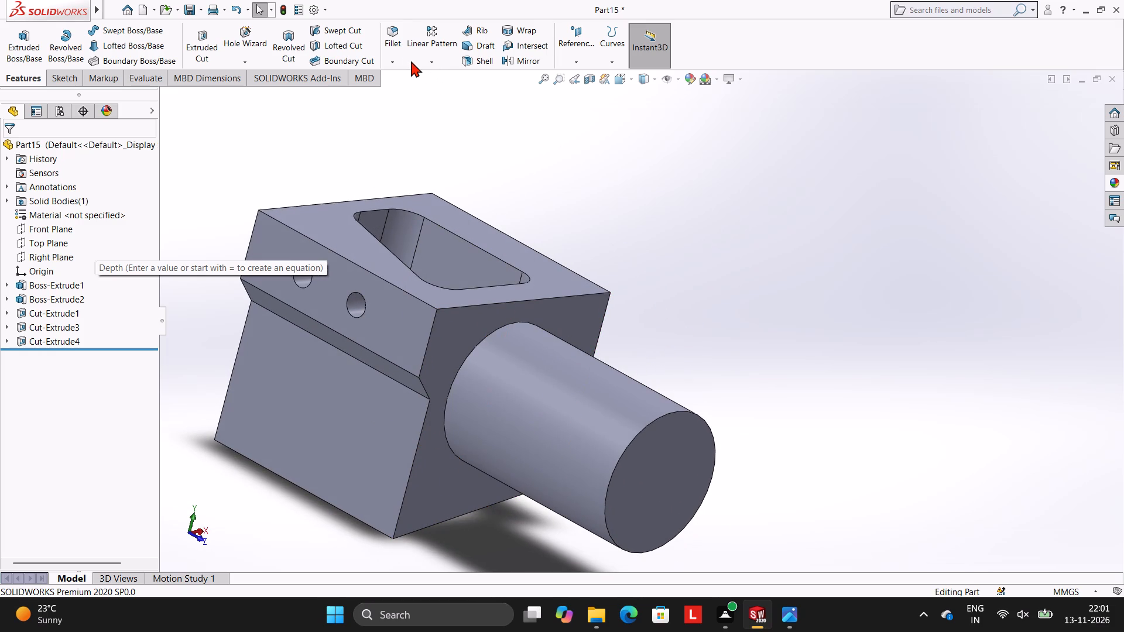
# Chamfer the circular edge where the boss meets the block, 0.5 mm at 45 degrees.
pyautogui.click(393, 57)
pyautogui.click(389, 88)
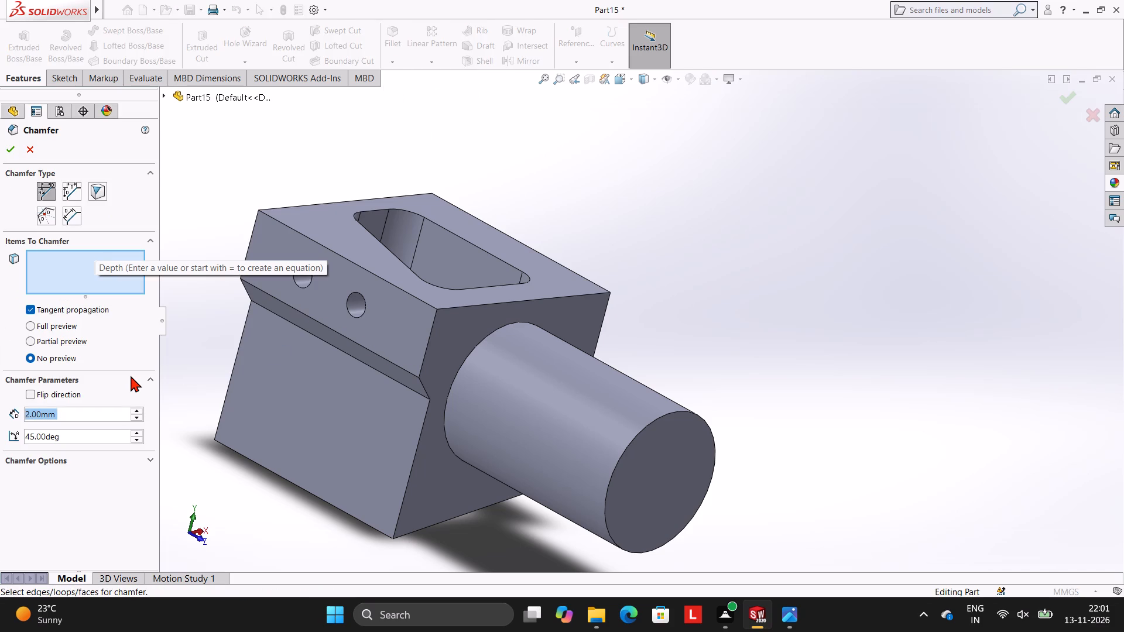
pyautogui.write('0.5')
pyautogui.press('Return')
pyautogui.click(461, 363)
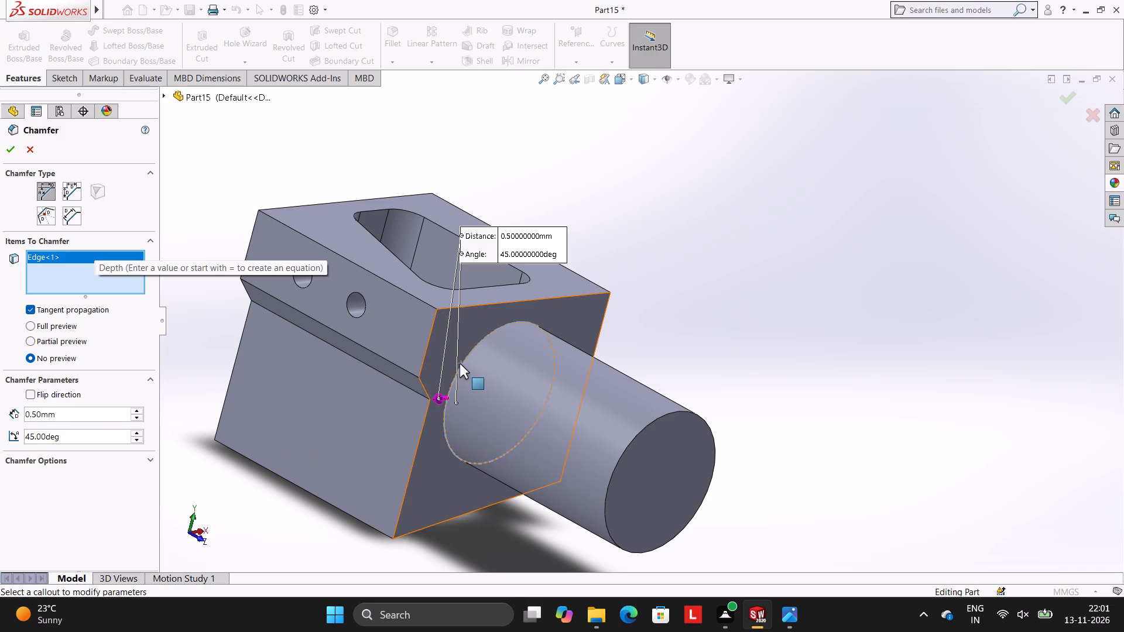
pyautogui.click(13, 145)
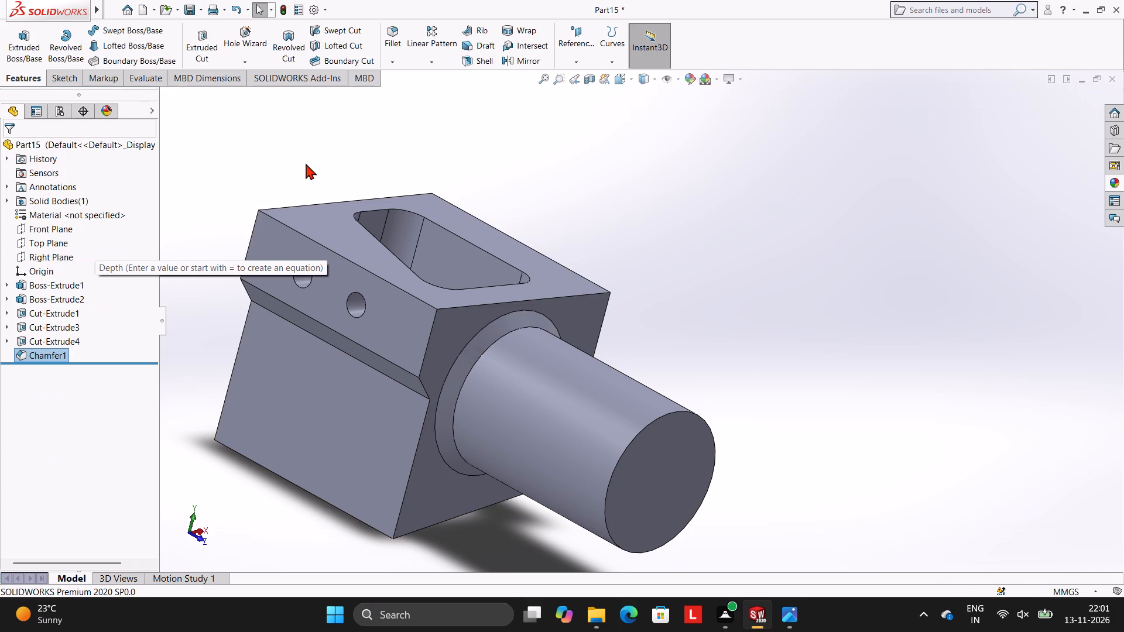
pyautogui.click(306, 163)
# Start a sketch on the circular end face of the cylindrical boss.
pyautogui.scroll(4, 306, 163)
pyautogui.scroll(-1, 627, 242)
pyautogui.moveTo(688, 246); pyautogui.dragTo(678, 267, button='middle')
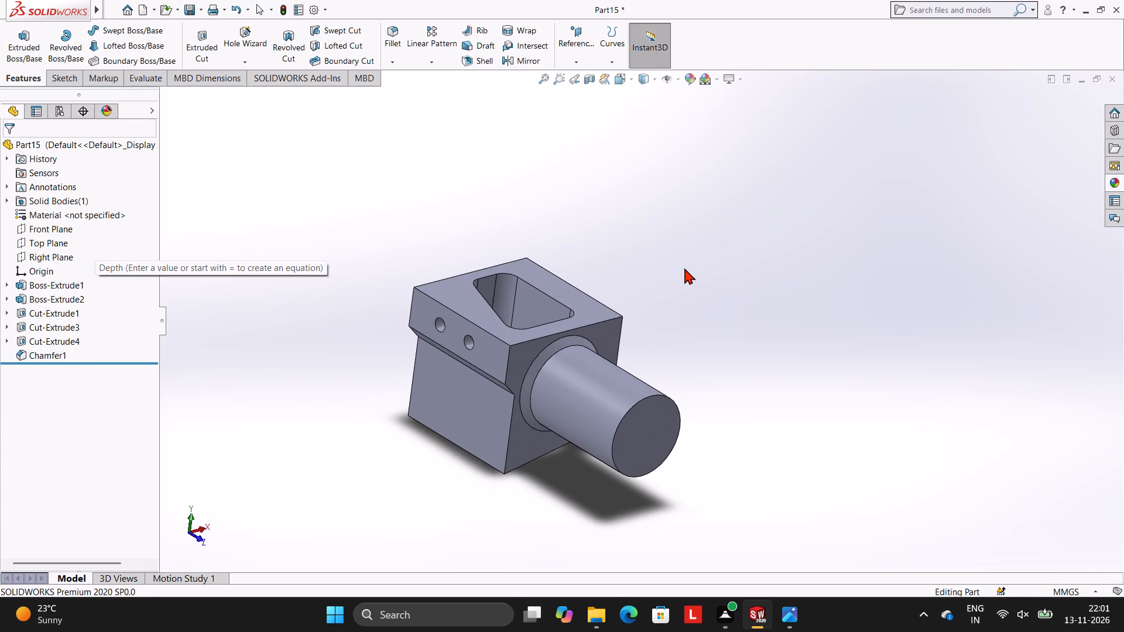
pyautogui.moveTo(686, 269); pyautogui.dragTo(669, 241, button='middle')
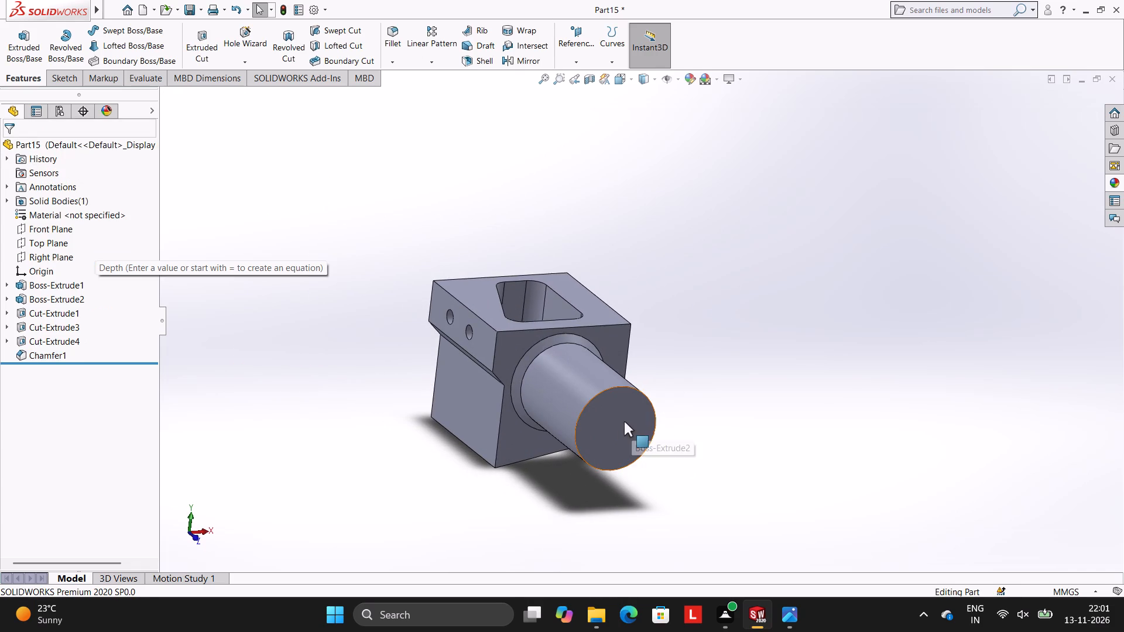
pyautogui.click(624, 421)
pyautogui.click(680, 382)
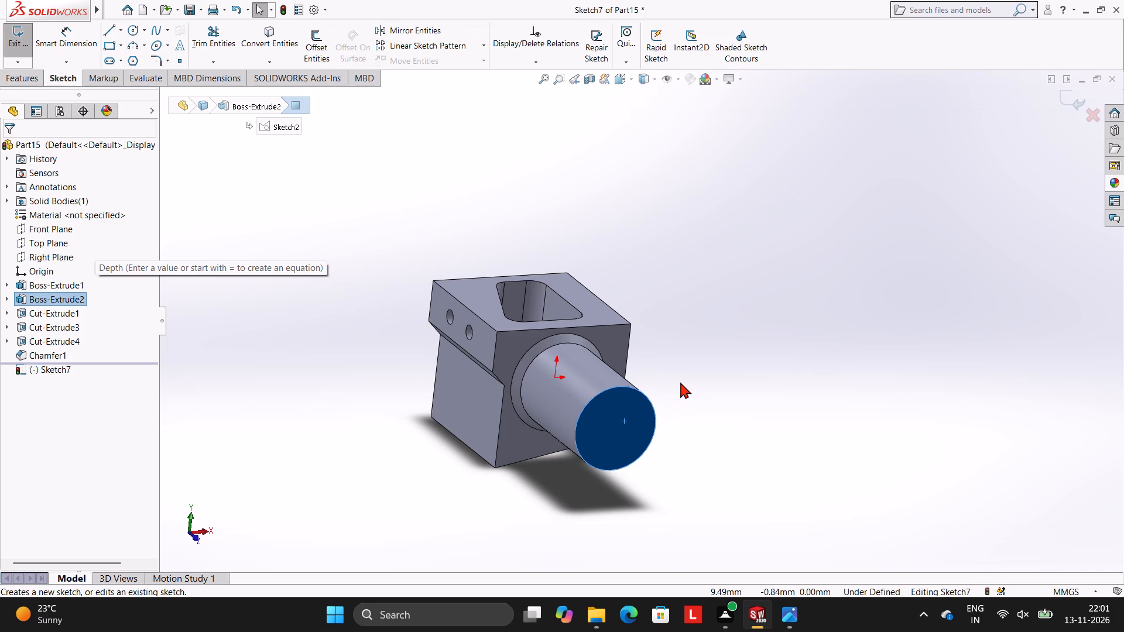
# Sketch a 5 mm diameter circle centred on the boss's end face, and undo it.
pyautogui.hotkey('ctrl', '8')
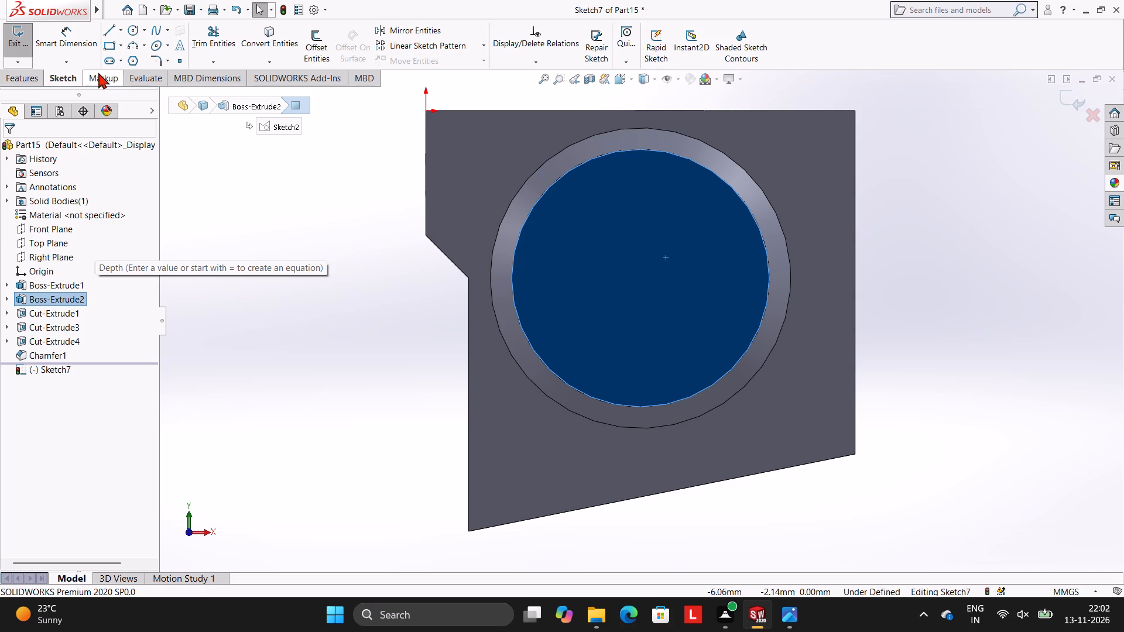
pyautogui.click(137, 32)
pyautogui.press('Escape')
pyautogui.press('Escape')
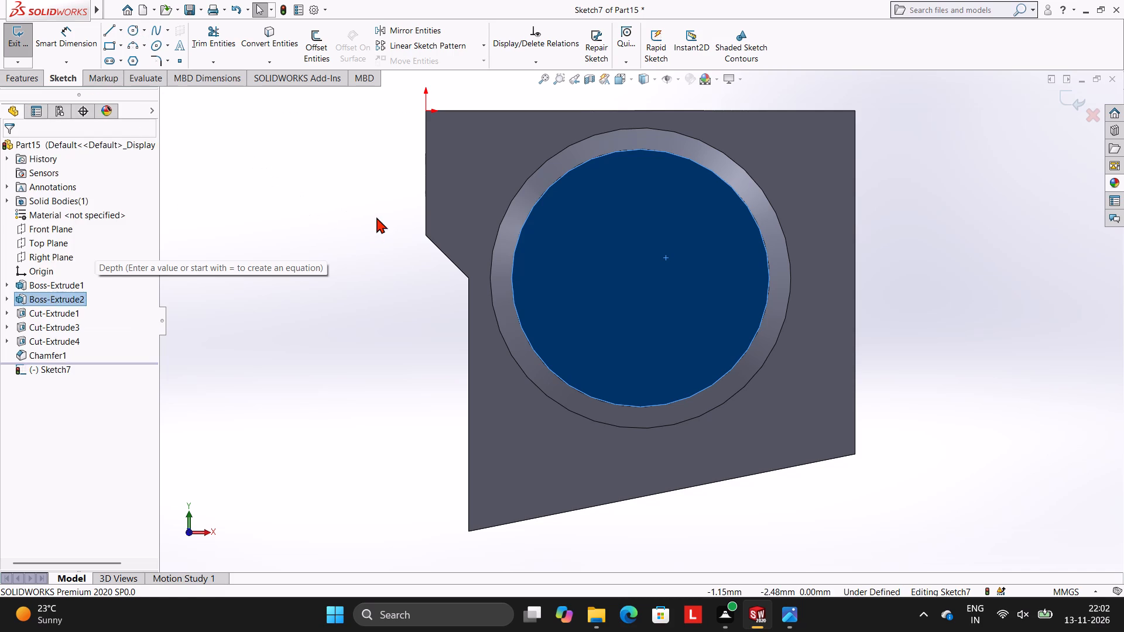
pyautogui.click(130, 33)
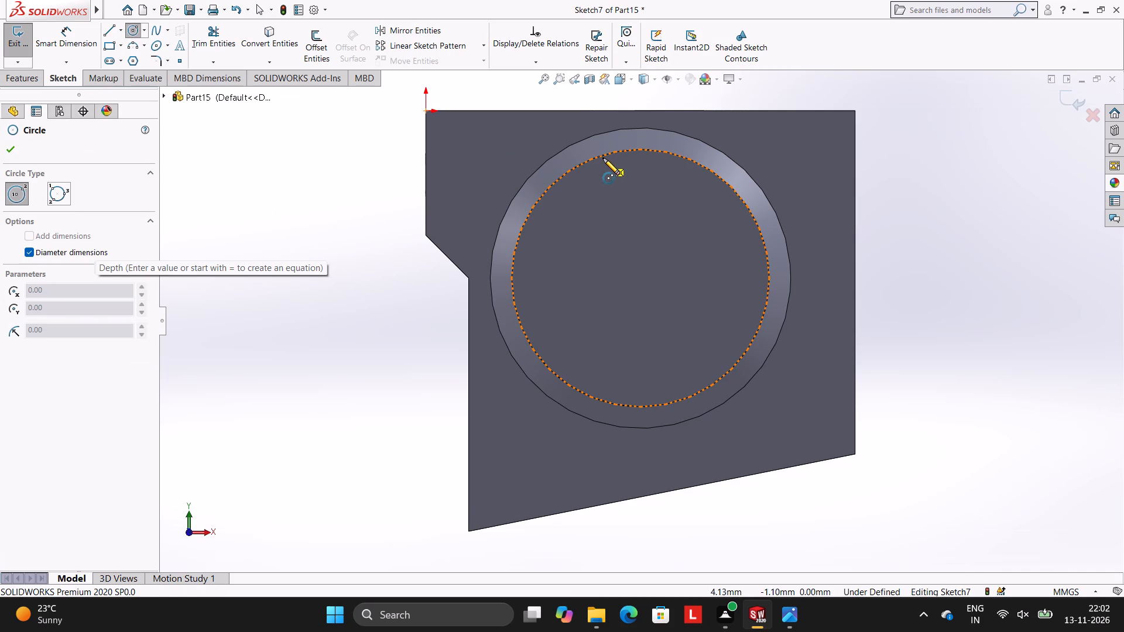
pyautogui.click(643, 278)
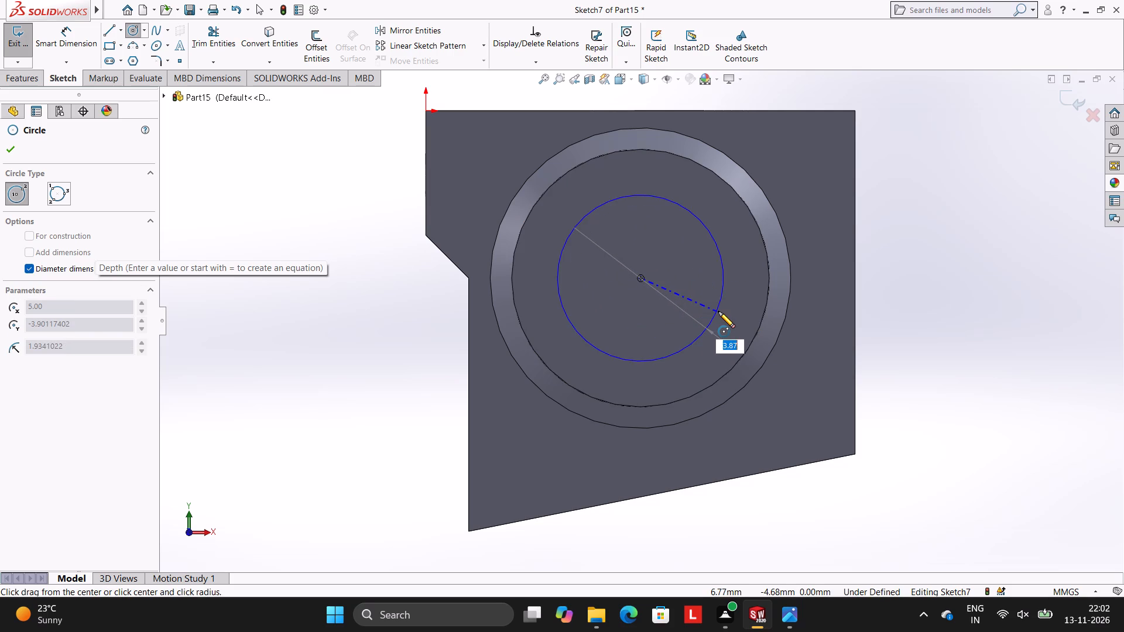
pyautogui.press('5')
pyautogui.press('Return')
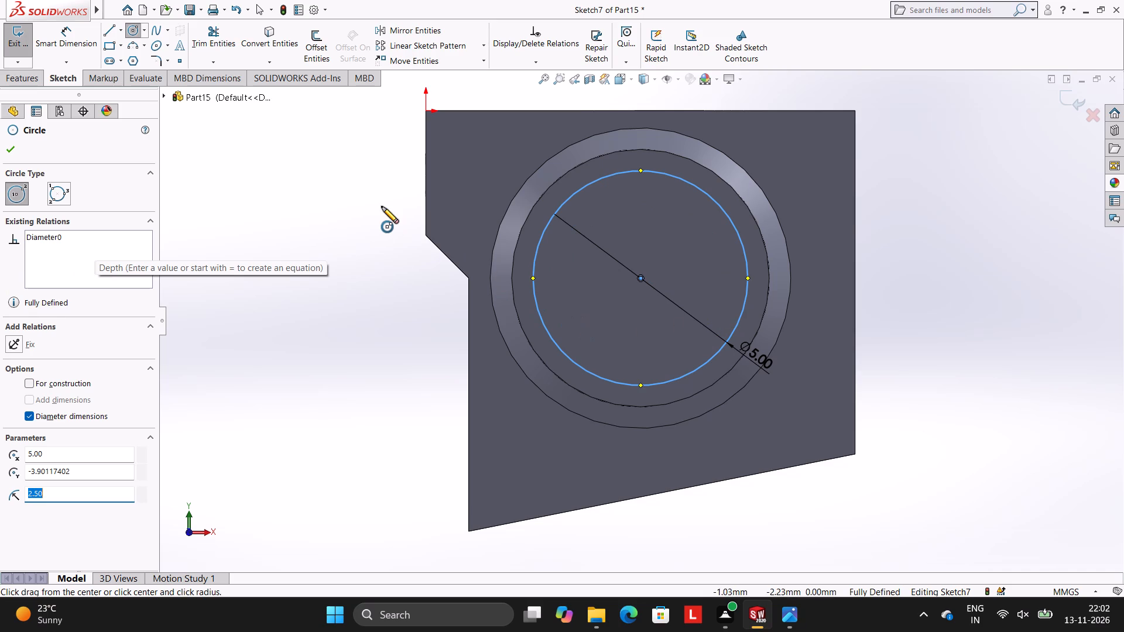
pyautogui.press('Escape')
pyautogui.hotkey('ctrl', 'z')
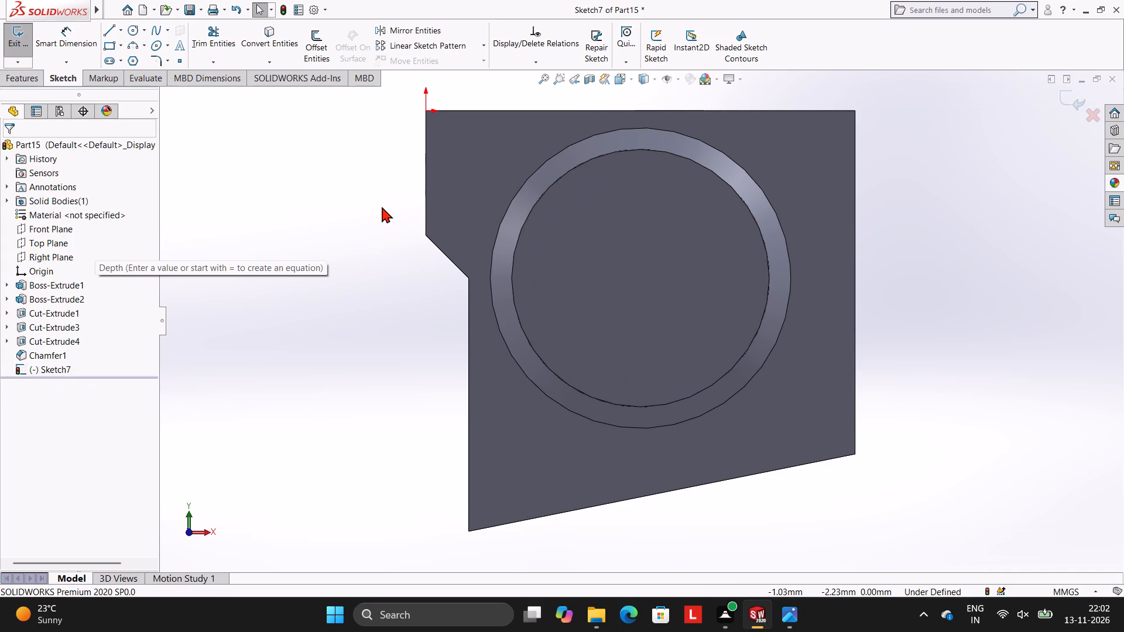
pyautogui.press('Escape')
# Sketch a 2.5 mm diameter circle concentric with the boss on its end face.
pyautogui.click(131, 35)
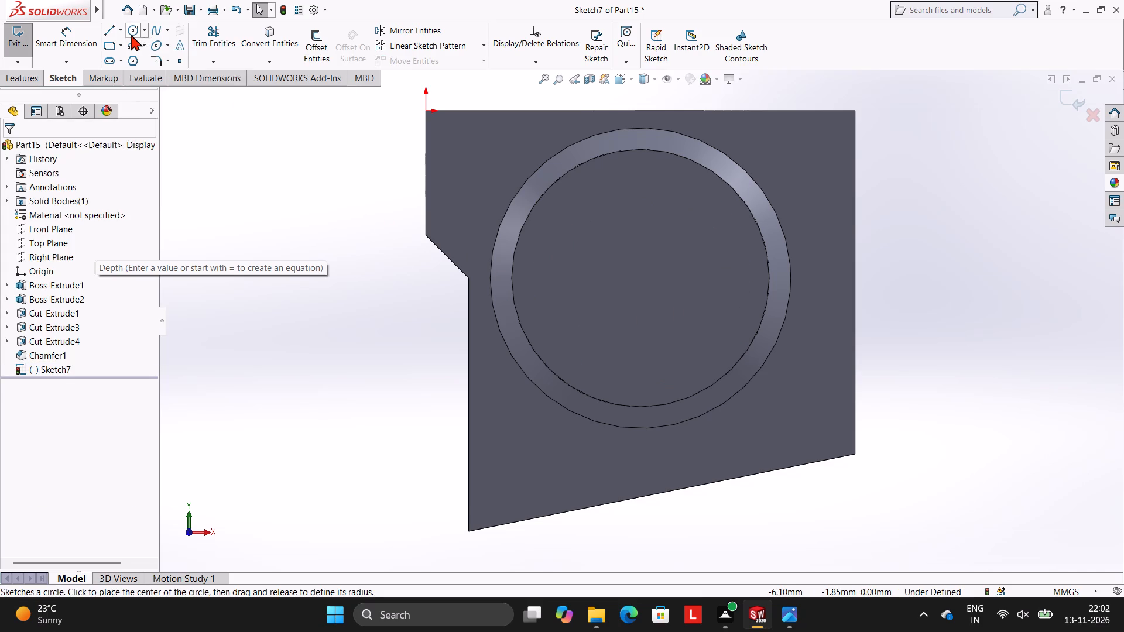
pyautogui.click(642, 279)
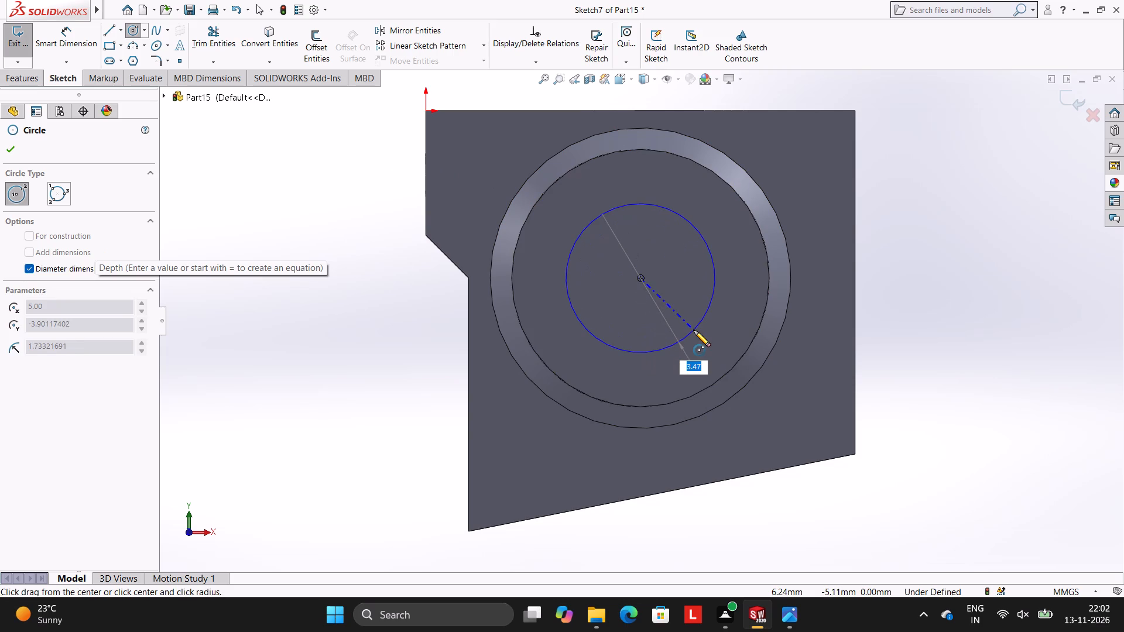
pyautogui.write('2.5')
pyautogui.press('Return')
pyautogui.press('Escape')
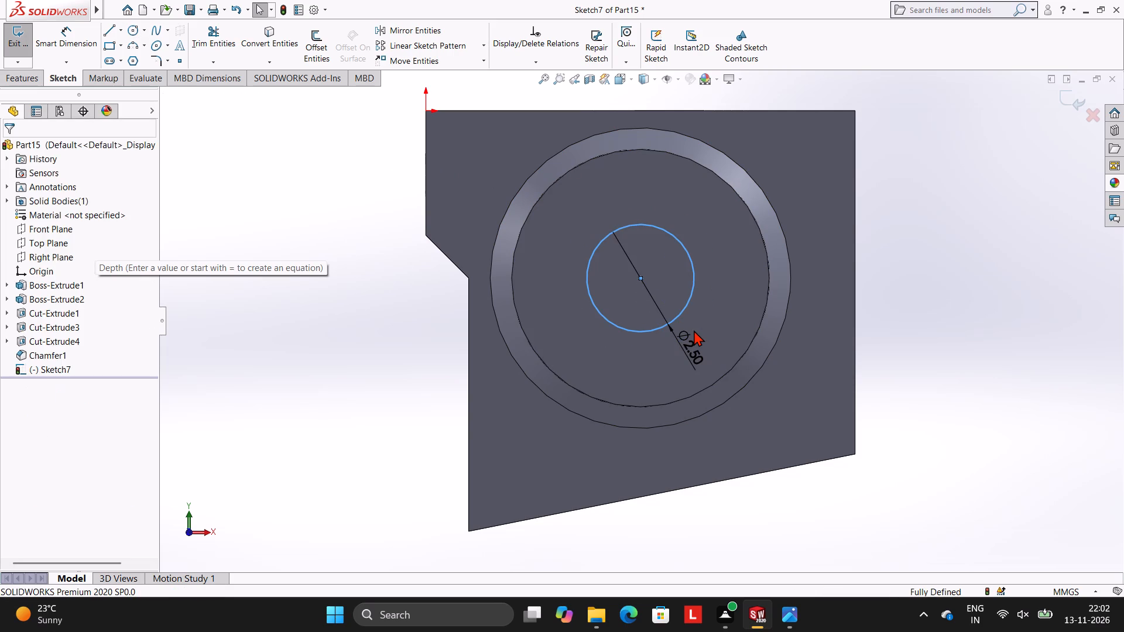
pyautogui.press('Escape')
pyautogui.press('Escape')
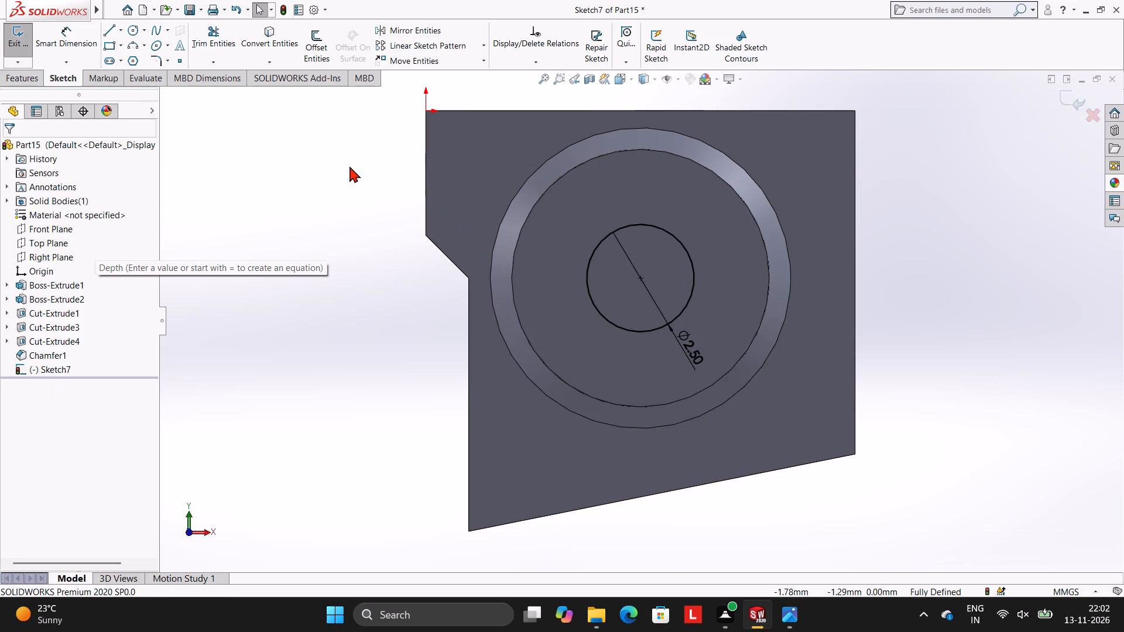
# Cut-extrude the 2.5 mm circle as a Blind cut 12 mm deep through the boss towards the pocket.
pyautogui.scroll(3, 413, 196)
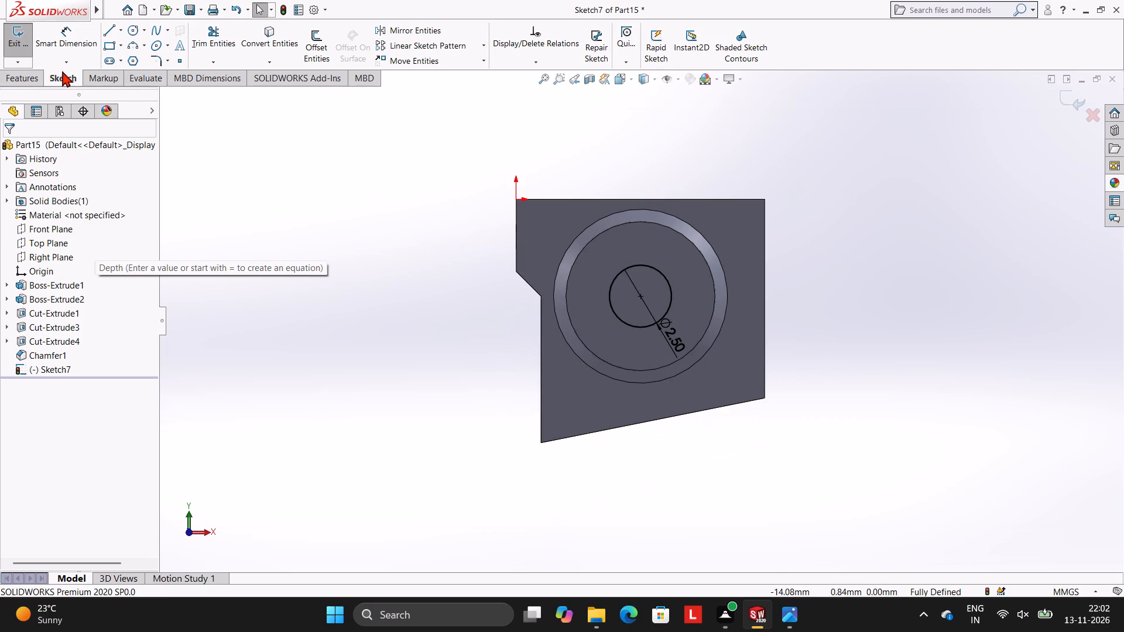
pyautogui.click(34, 75)
pyautogui.click(211, 53)
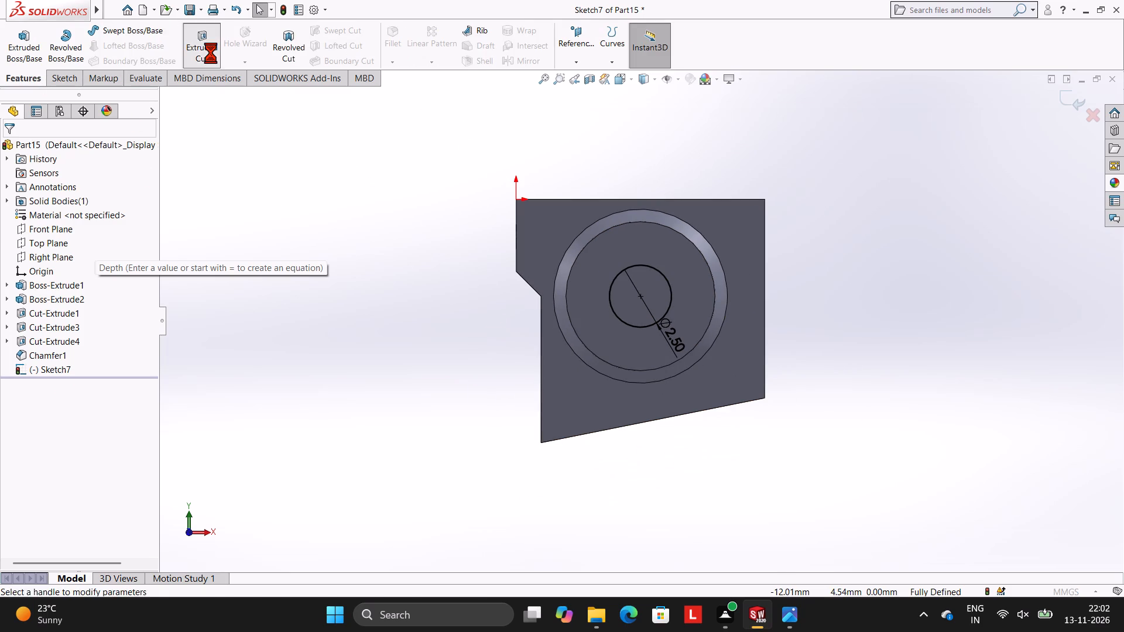
pyautogui.scroll(3, 414, 186)
pyautogui.moveTo(429, 226); pyautogui.dragTo(453, 468, button='middle')
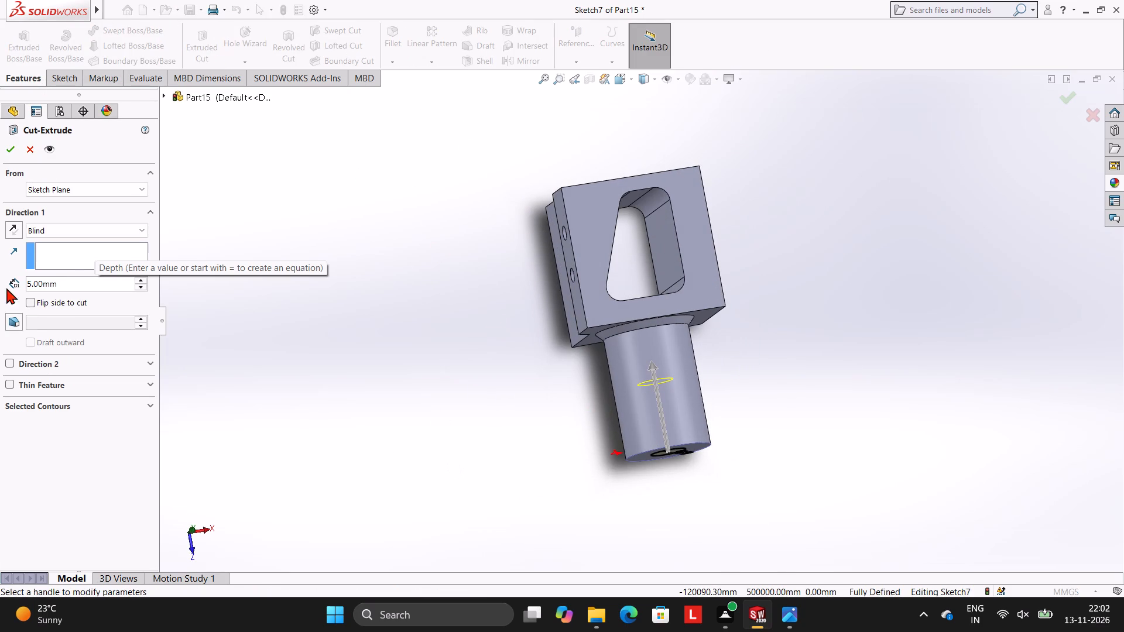
pyautogui.click(66, 287)
pyautogui.press('BackSpace')
pyautogui.press('BackSpace')
pyautogui.press('BackSpace')
pyautogui.press('BackSpace')
pyautogui.press('BackSpace')
pyautogui.press('BackSpace')
pyautogui.press('BackSpace')
pyautogui.press('BackSpace')
pyautogui.press('BackSpace')
pyautogui.press('BackSpace')
pyautogui.press('BackSpace')
pyautogui.press('BackSpace')
pyautogui.press('BackSpace')
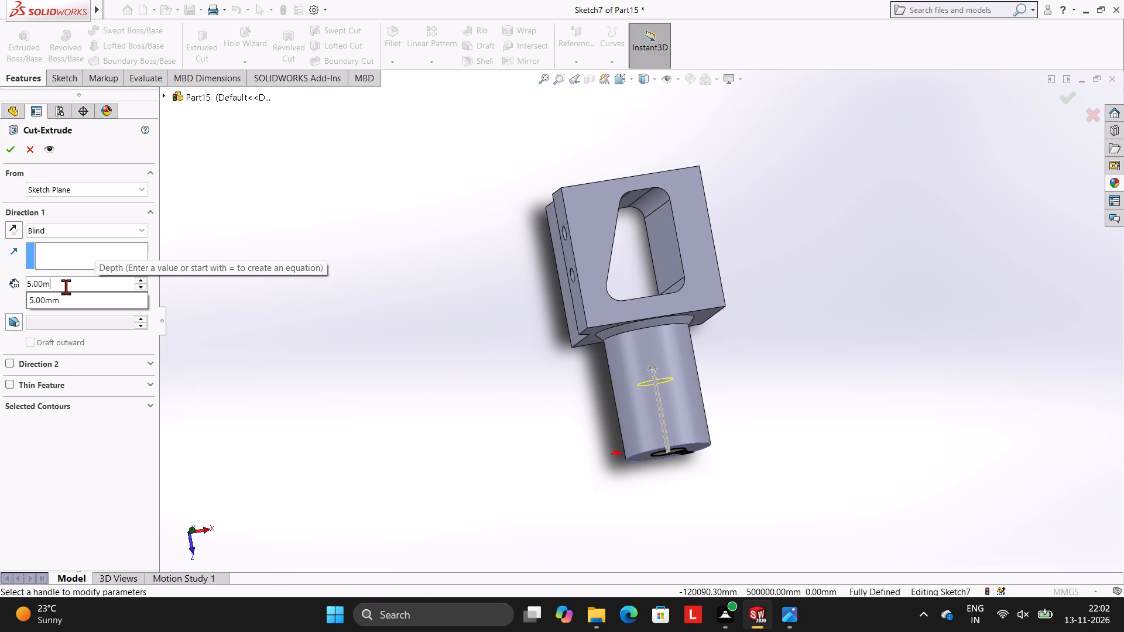
pyautogui.write('10')
pyautogui.press('Return')
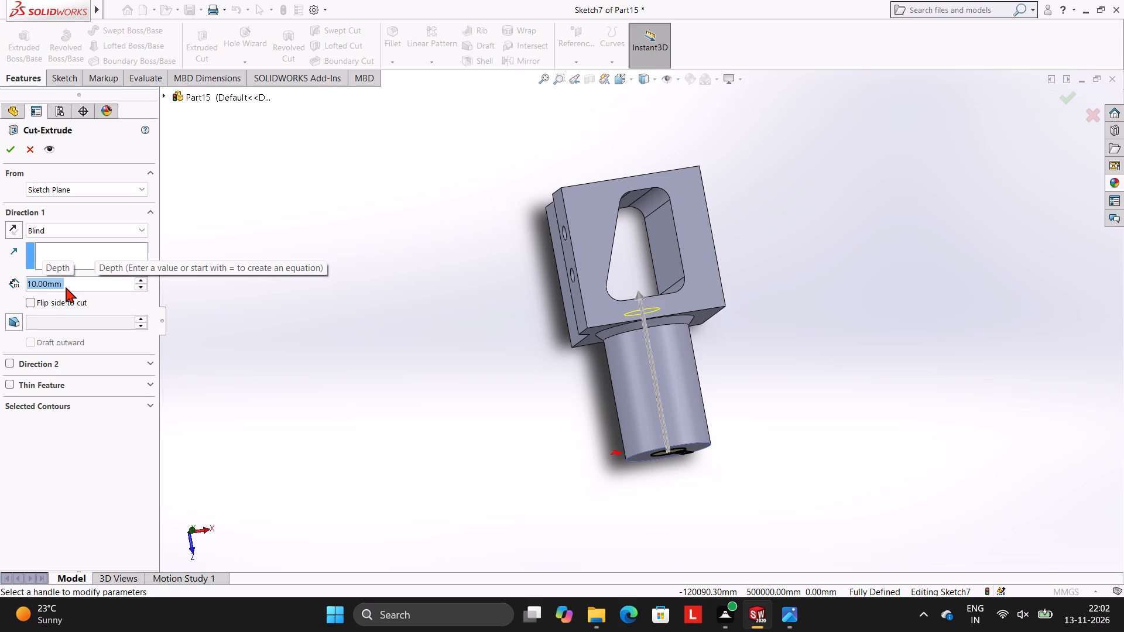
pyautogui.write('11')
pyautogui.press('Return')
pyautogui.write('12')
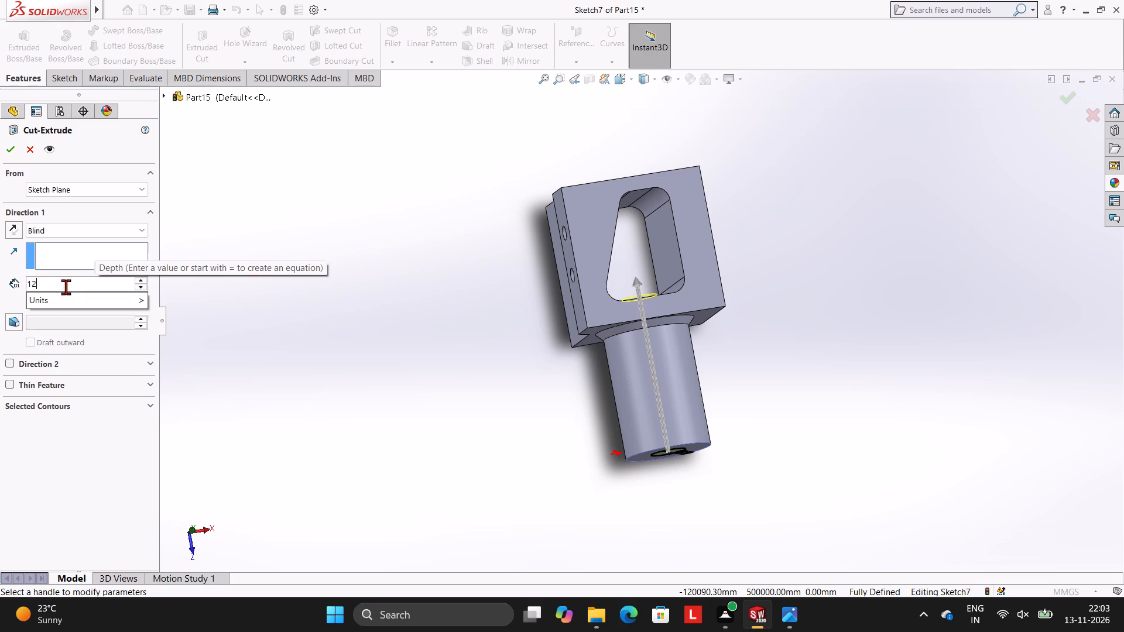
pyautogui.press('Return')
pyautogui.click(5, 155)
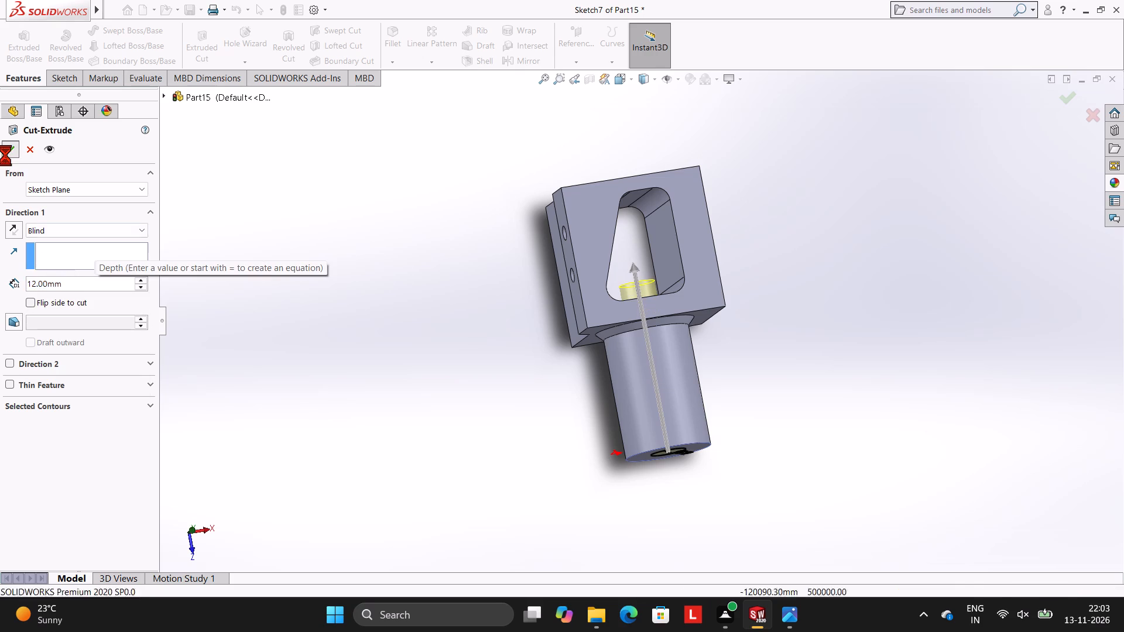
pyautogui.click(301, 187)
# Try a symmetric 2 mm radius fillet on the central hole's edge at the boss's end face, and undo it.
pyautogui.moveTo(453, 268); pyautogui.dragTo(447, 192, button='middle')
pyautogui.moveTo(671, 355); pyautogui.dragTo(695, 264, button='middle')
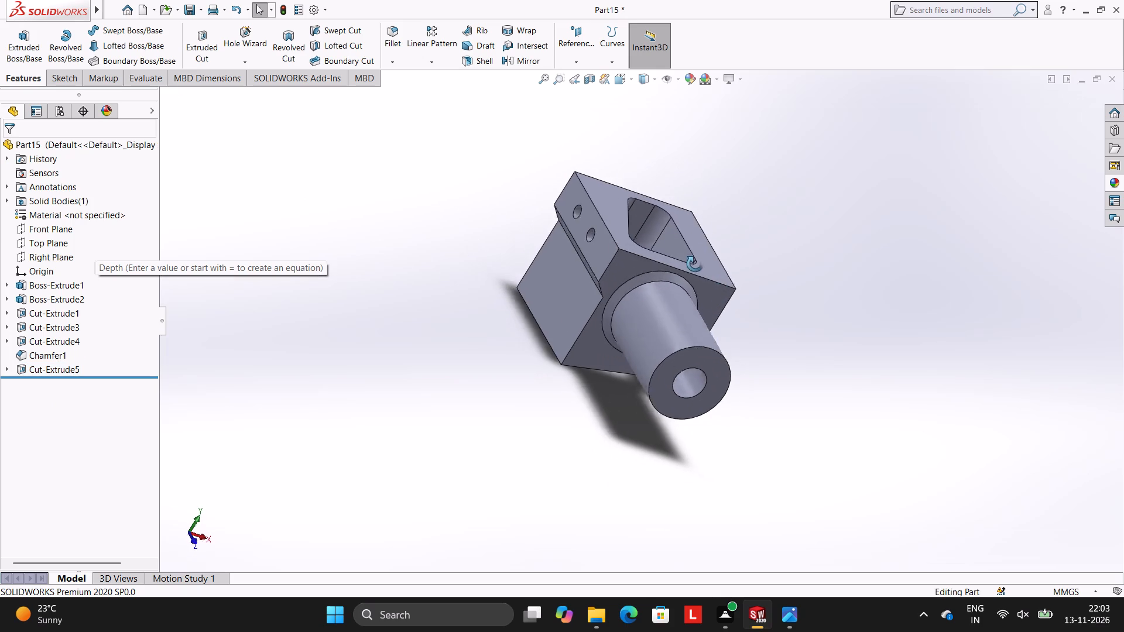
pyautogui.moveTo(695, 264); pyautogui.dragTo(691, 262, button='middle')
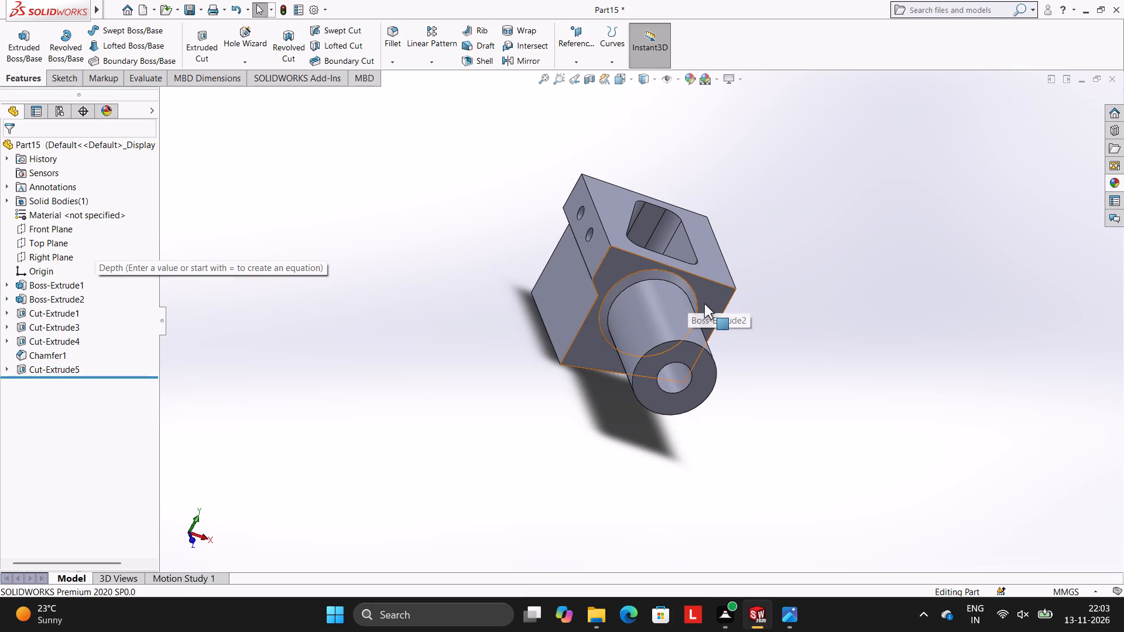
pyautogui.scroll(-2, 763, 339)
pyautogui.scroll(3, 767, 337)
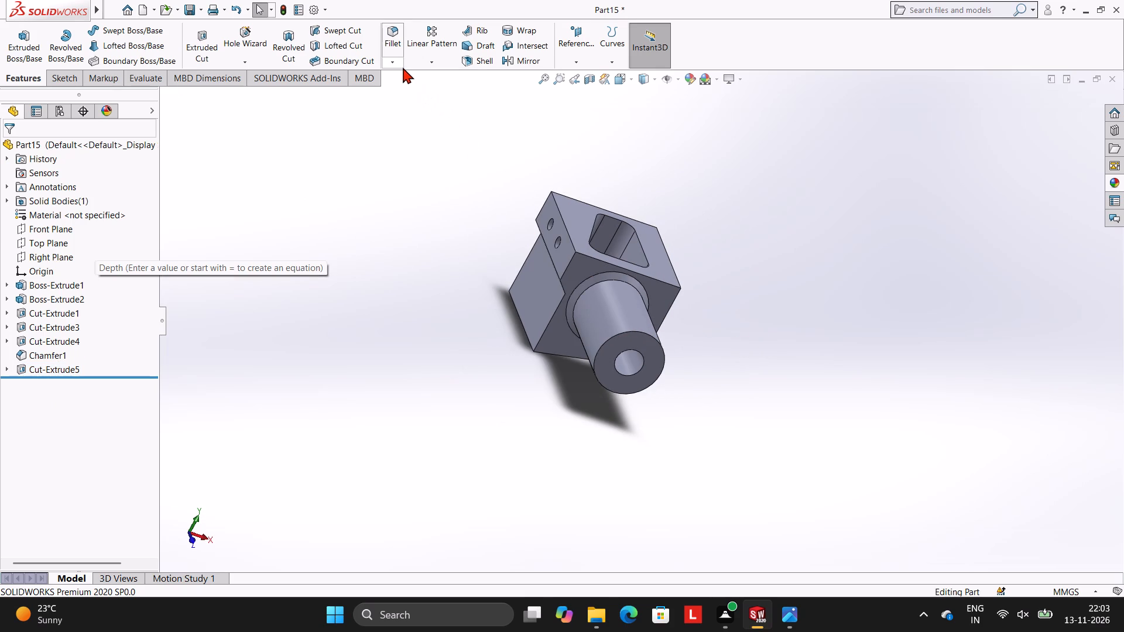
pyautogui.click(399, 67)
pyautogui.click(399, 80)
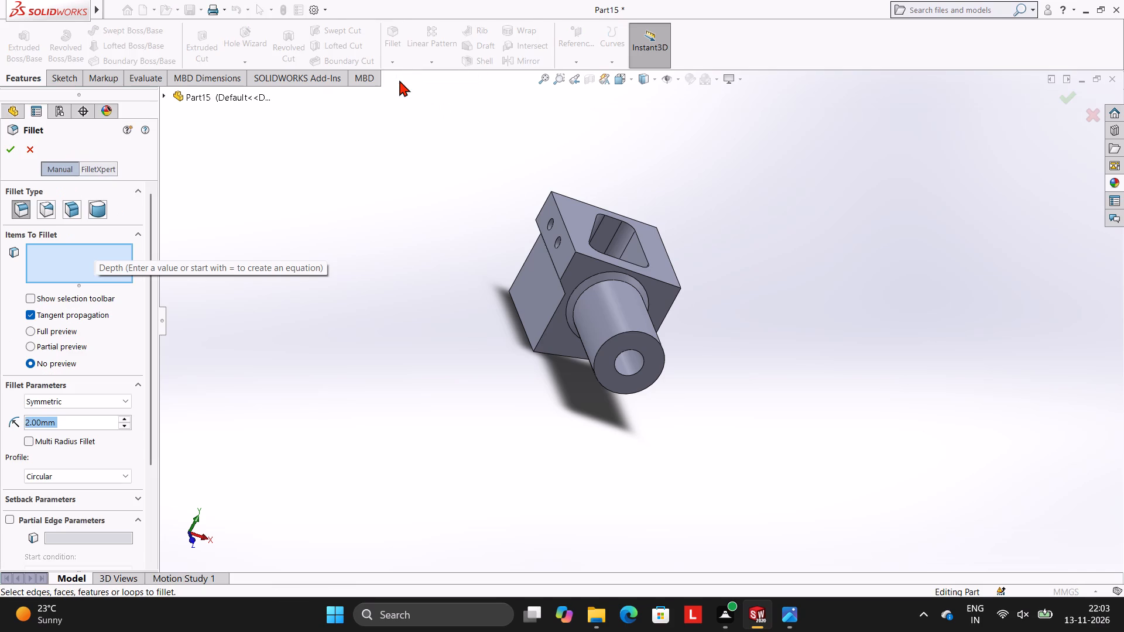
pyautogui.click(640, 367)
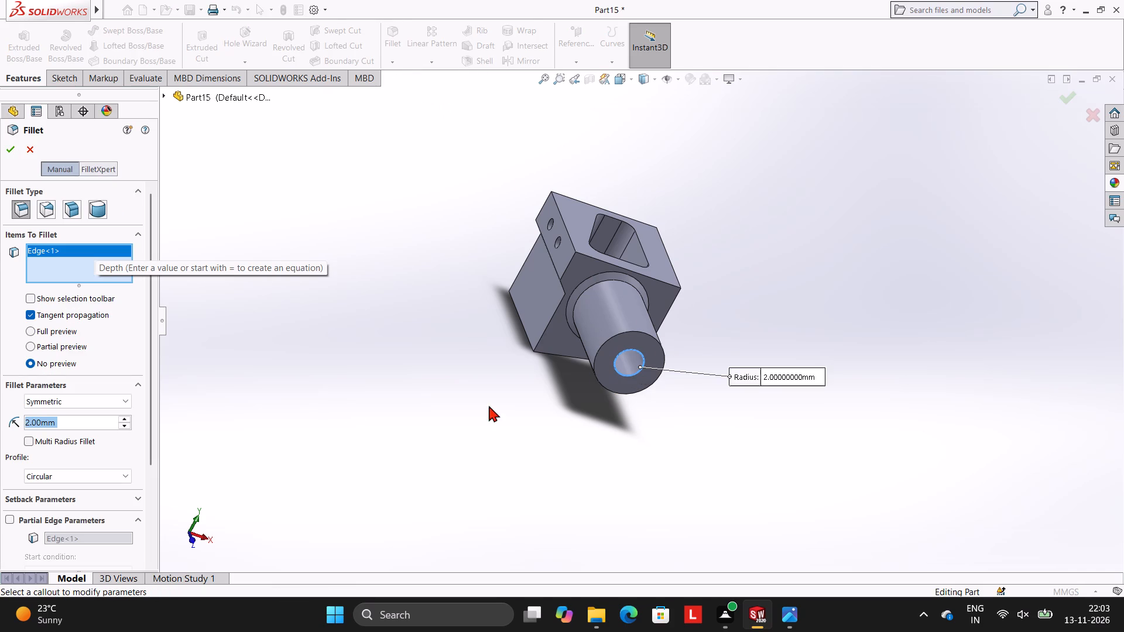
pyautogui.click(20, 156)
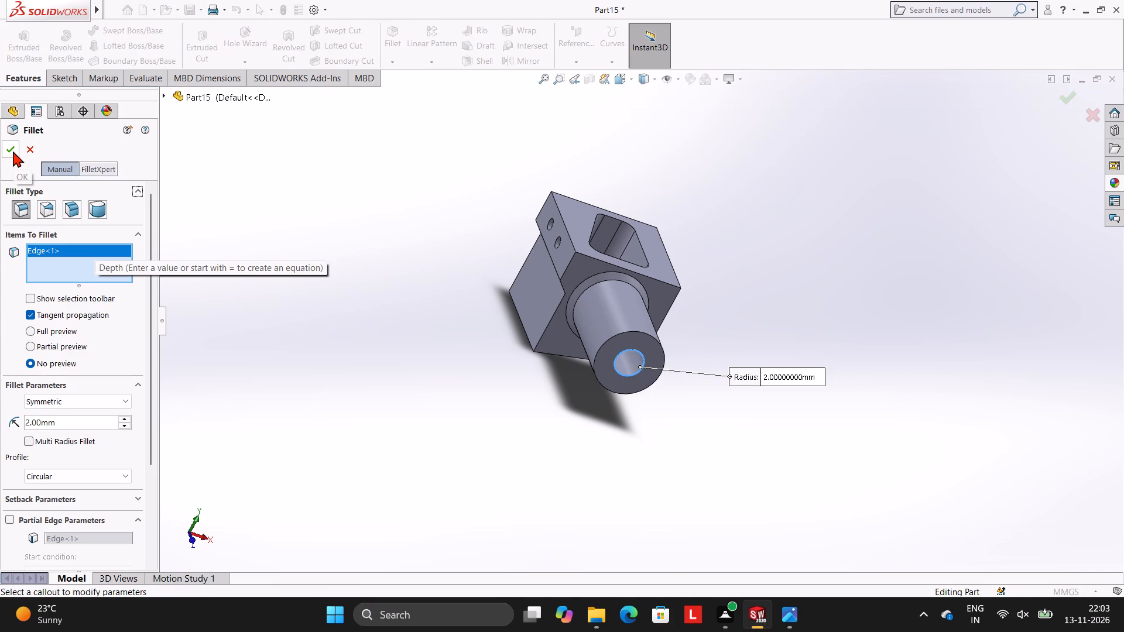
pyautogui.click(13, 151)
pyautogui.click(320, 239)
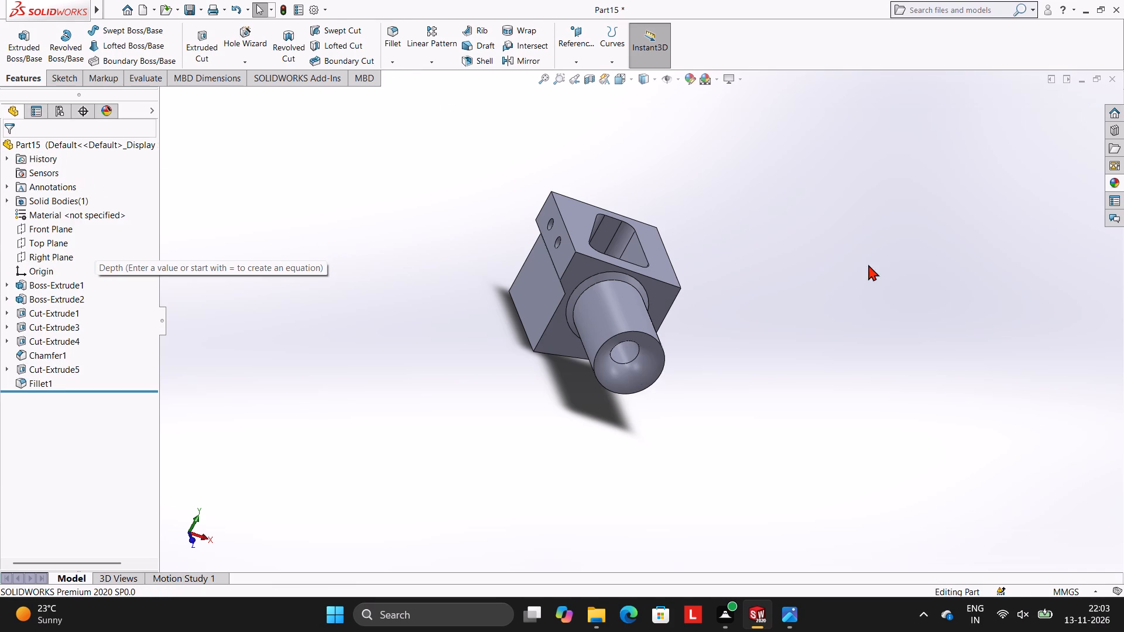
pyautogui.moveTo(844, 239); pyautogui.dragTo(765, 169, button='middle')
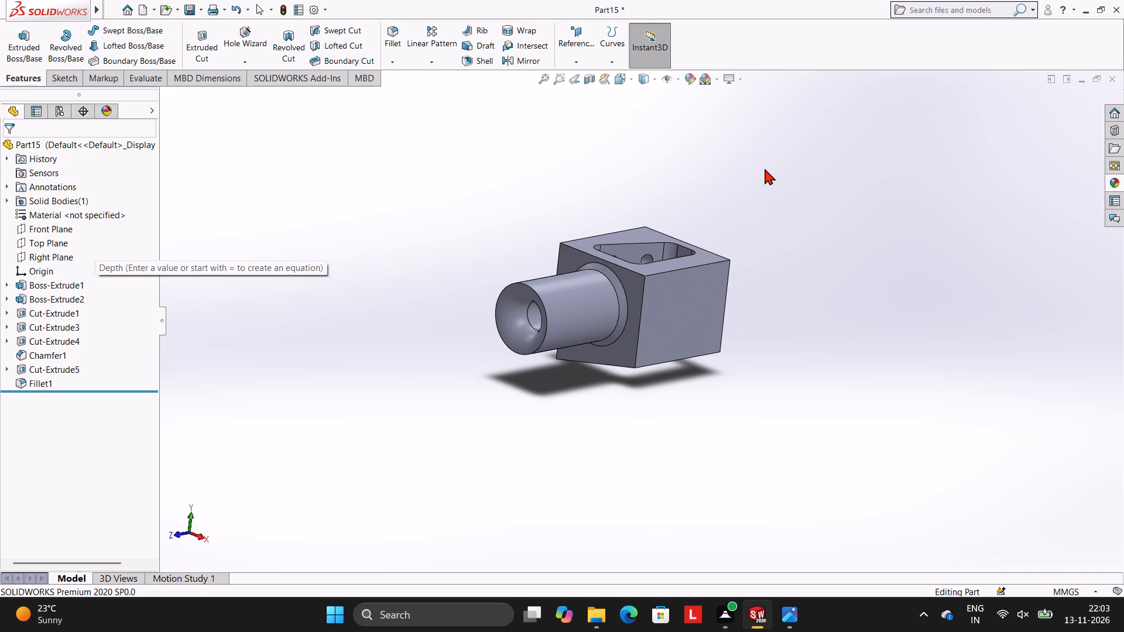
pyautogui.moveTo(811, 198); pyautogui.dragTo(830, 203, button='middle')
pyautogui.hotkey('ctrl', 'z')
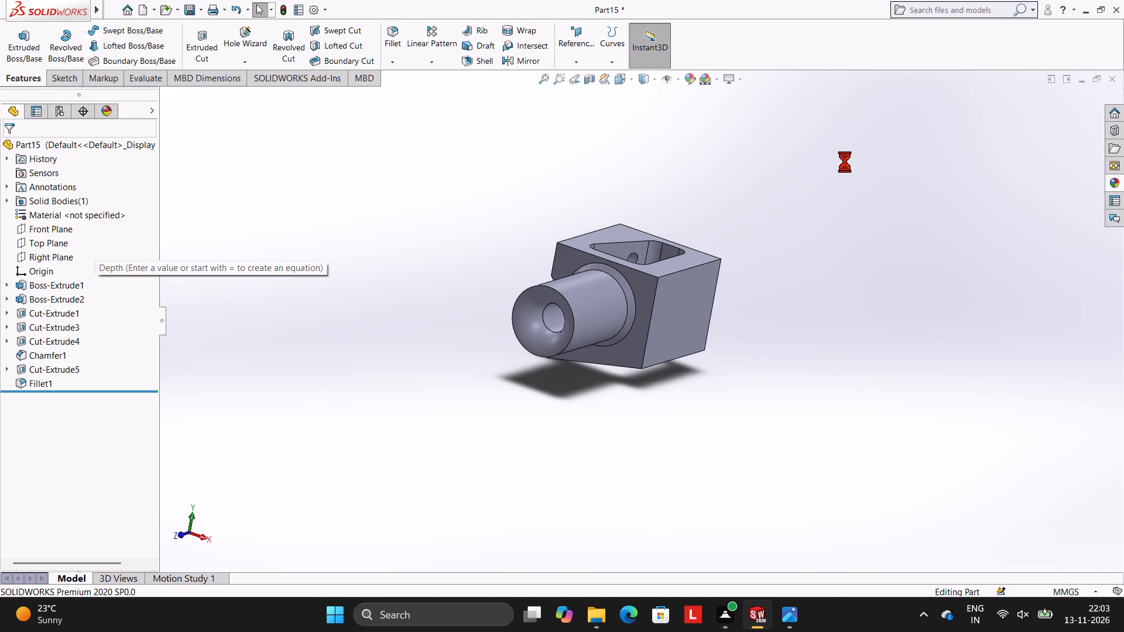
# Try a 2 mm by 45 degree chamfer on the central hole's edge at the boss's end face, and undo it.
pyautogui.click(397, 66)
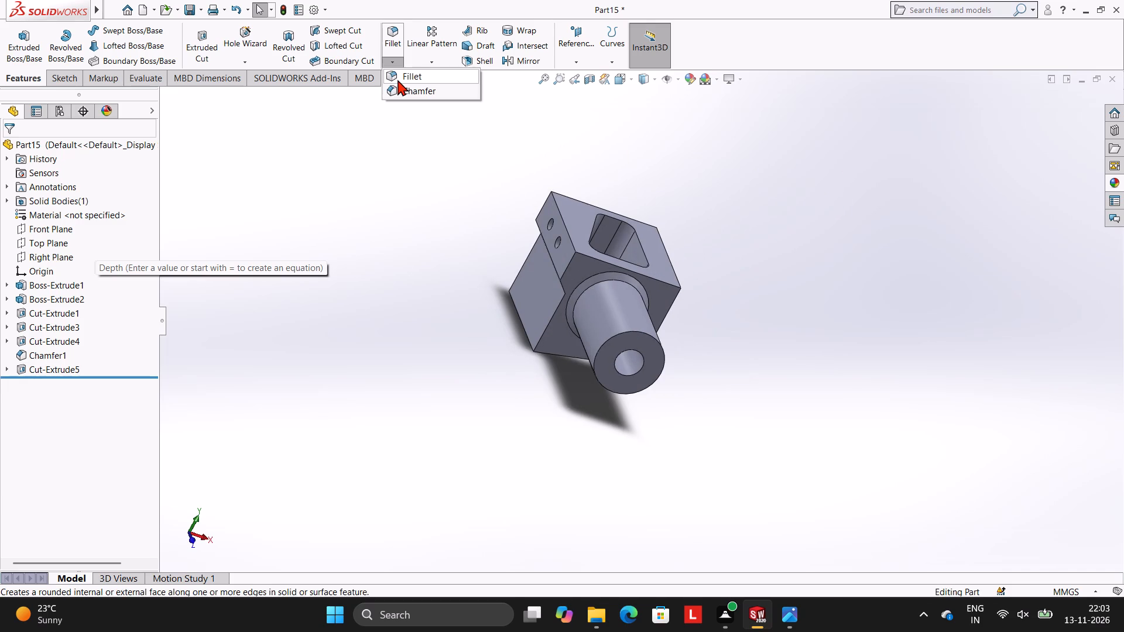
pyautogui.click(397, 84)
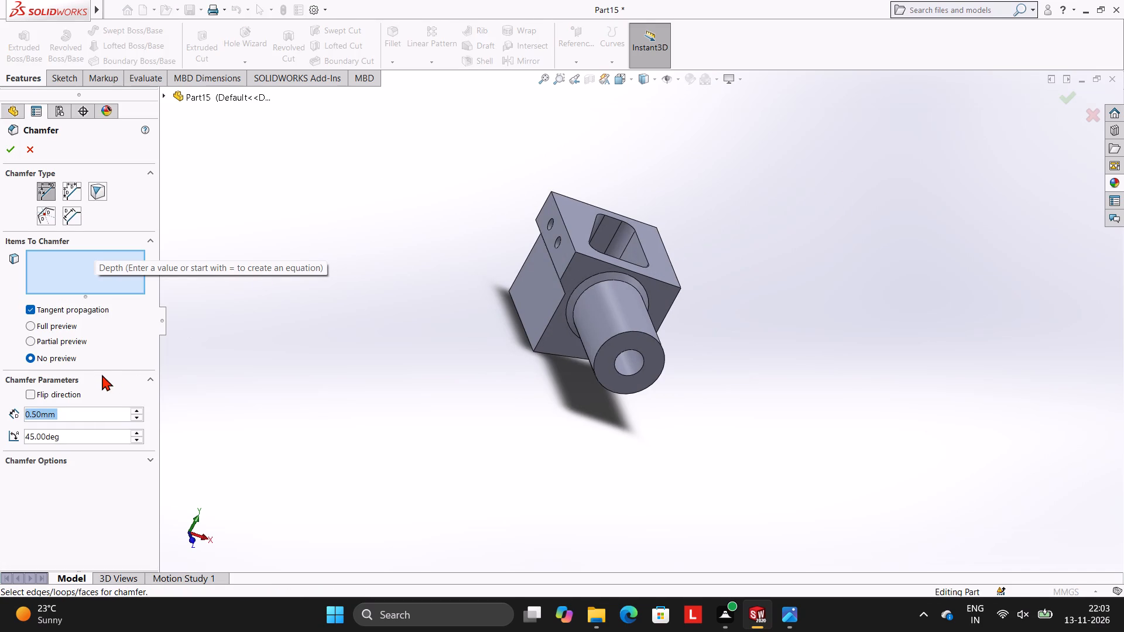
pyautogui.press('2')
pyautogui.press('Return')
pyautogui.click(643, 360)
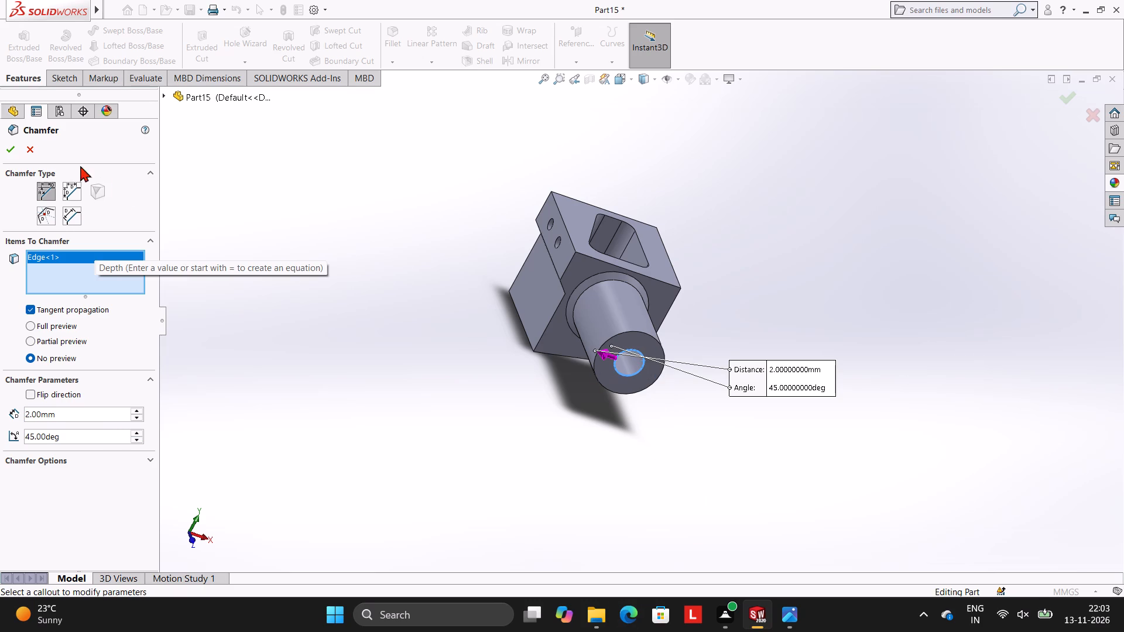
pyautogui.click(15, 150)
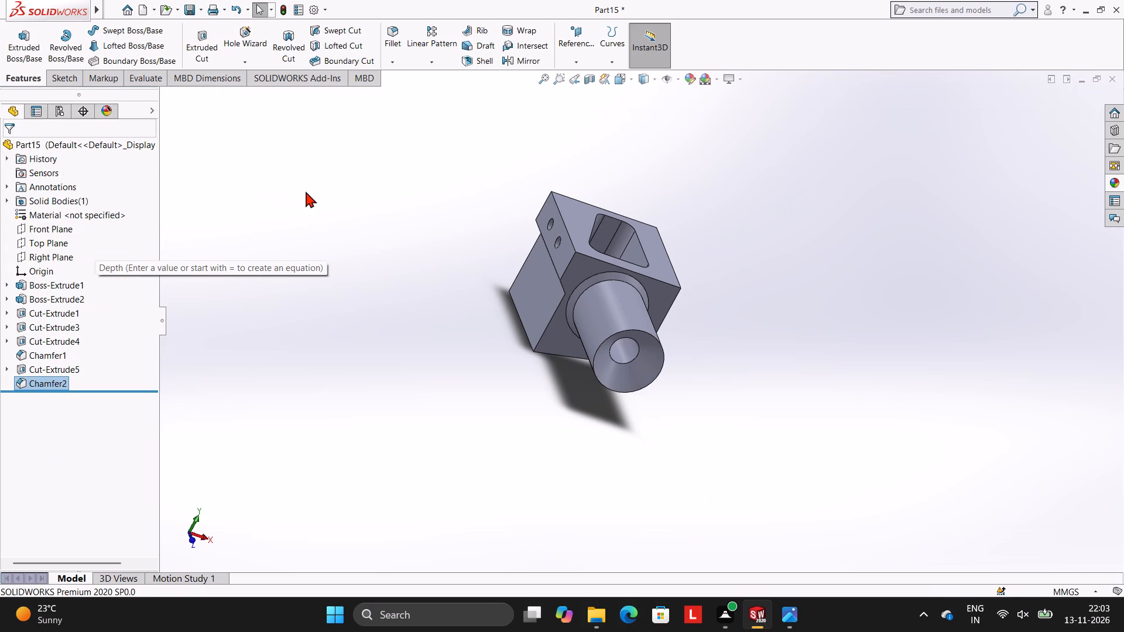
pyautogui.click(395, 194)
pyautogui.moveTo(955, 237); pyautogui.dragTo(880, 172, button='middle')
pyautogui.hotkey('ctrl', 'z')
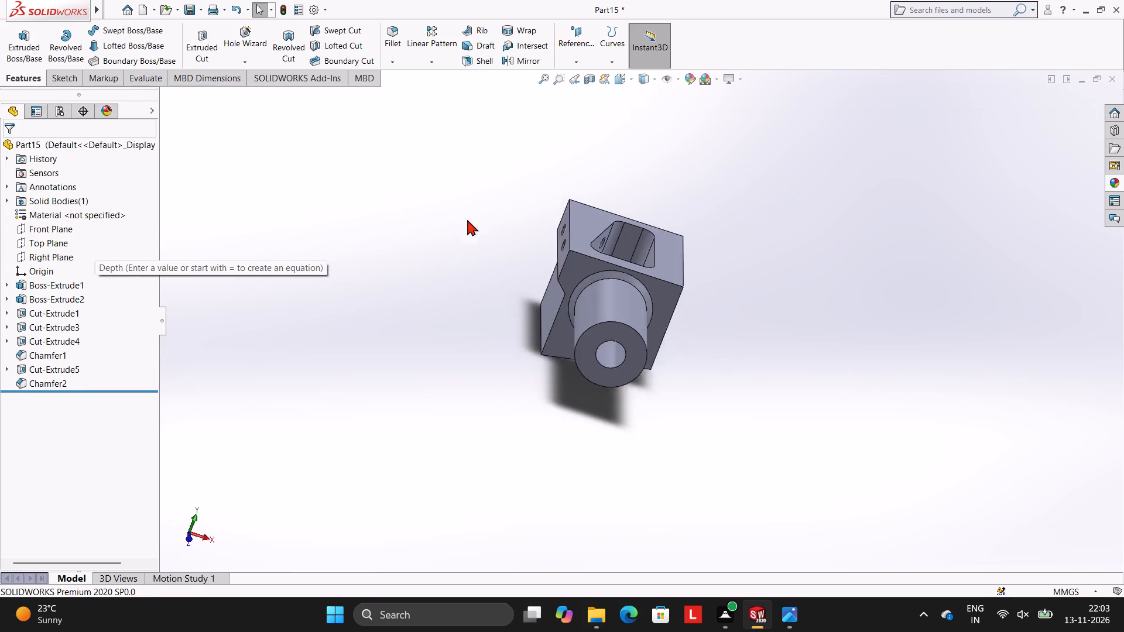
# Chamfer the central hole's edge at the boss's end face with a 1 mm distance at 45 degrees.
pyautogui.click(390, 67)
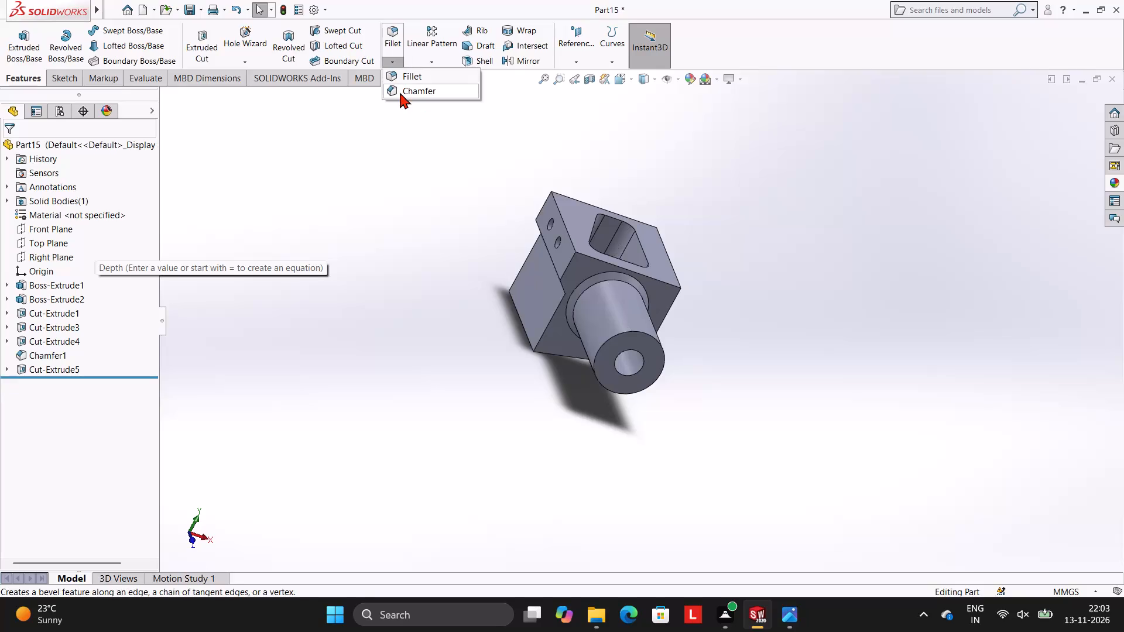
pyautogui.click(400, 92)
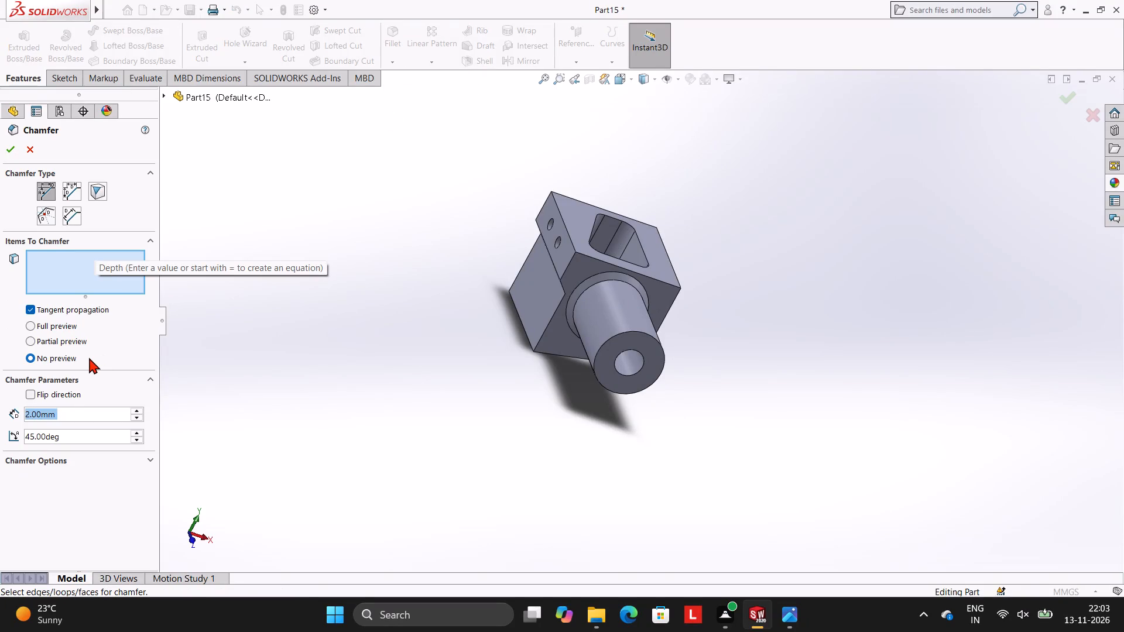
pyautogui.press('1')
pyautogui.press('Return')
pyautogui.click(643, 357)
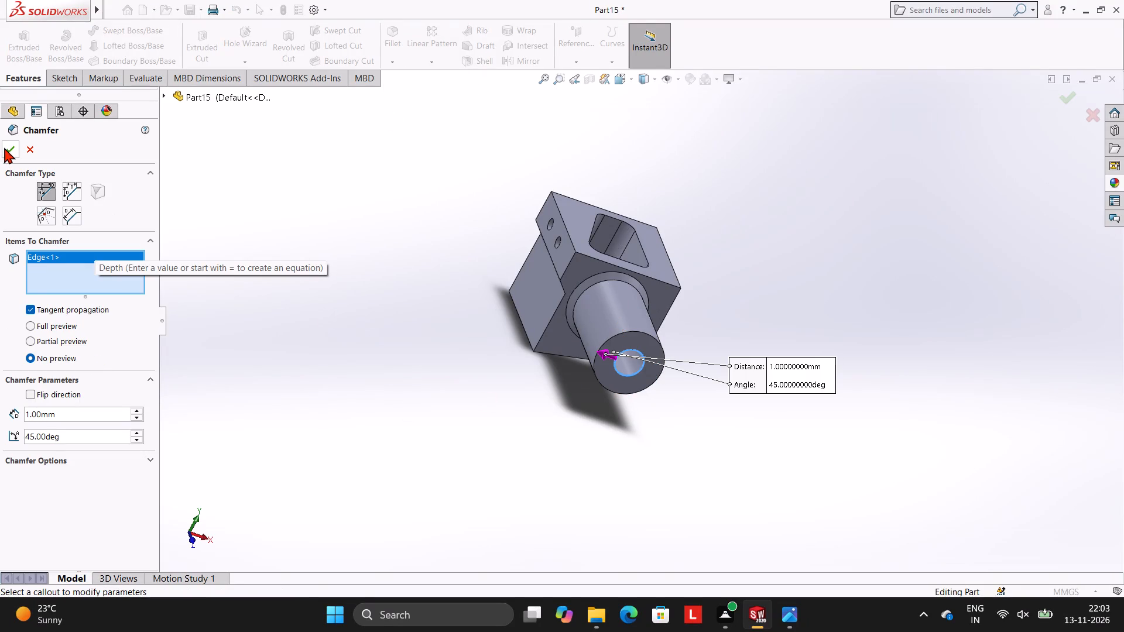
pyautogui.click(4, 147)
pyautogui.click(295, 185)
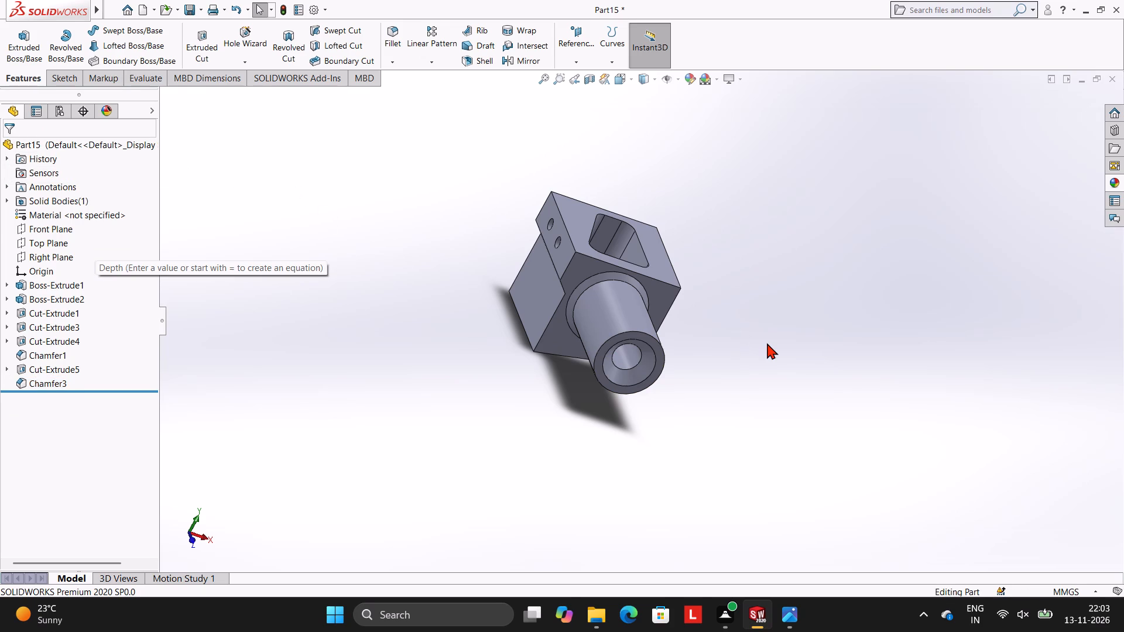
# Examine the chamfered hole mouth, boss and pocket from several angles.
pyautogui.moveTo(790, 346); pyautogui.dragTo(707, 263, button='middle')
pyautogui.scroll(3, 707, 263)
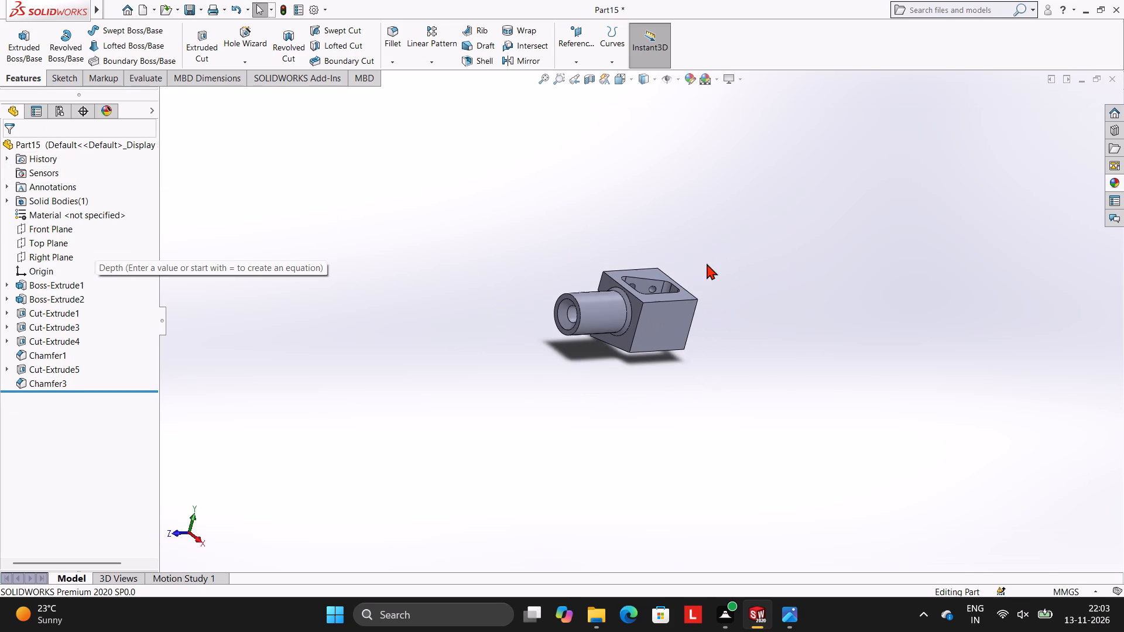
pyautogui.moveTo(604, 274); pyautogui.dragTo(747, 415, button='middle')
pyautogui.moveTo(630, 252); pyautogui.dragTo(567, 265, button='middle')
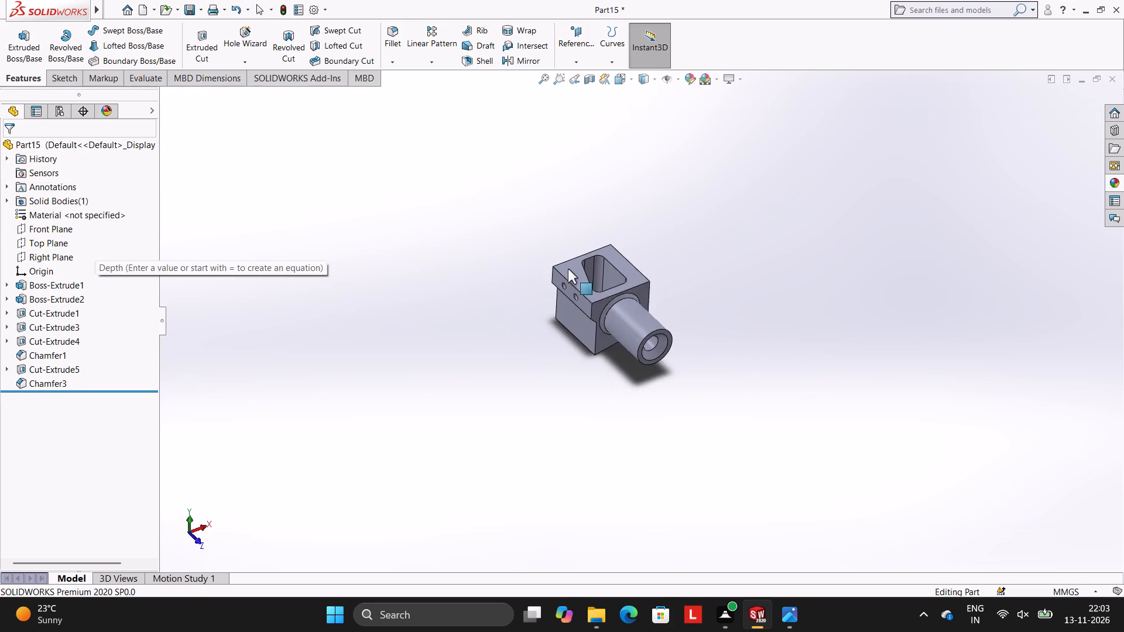
pyautogui.scroll(-7, 599, 303)
pyautogui.moveTo(858, 417); pyautogui.dragTo(869, 356, button='middle')
pyautogui.scroll(3, 847, 406)
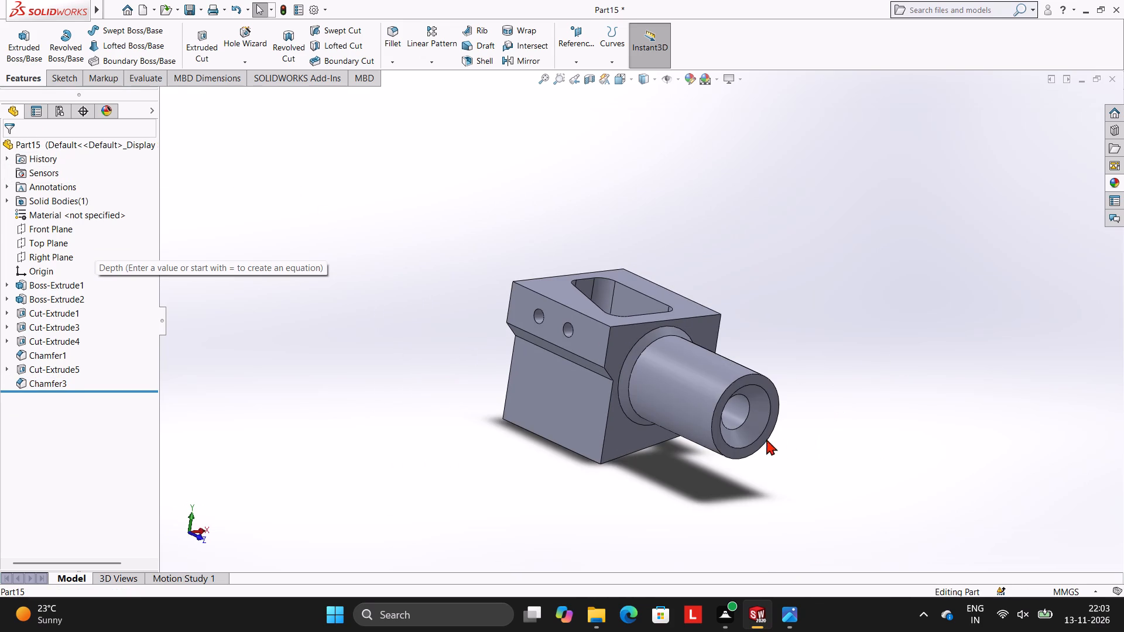
pyautogui.scroll(-2, 783, 453)
pyautogui.scroll(2, 594, 364)
# Apply the Red LED appearance to the whole part.
pyautogui.click(1113, 174)
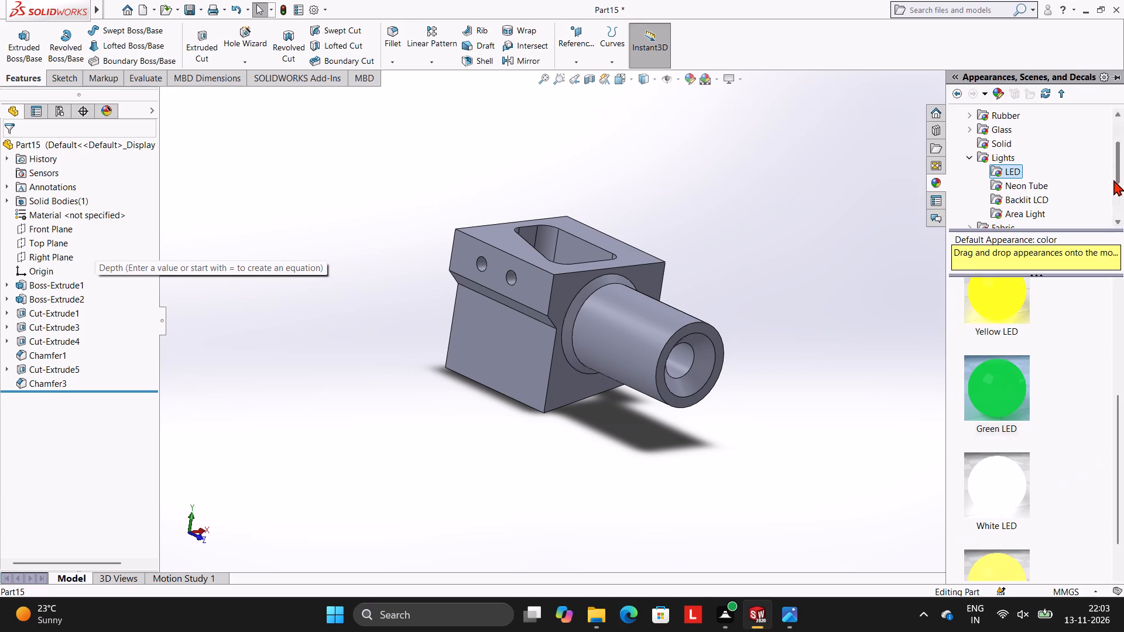
pyautogui.scroll(3, 1010, 328)
pyautogui.moveTo(1009, 305); pyautogui.dragTo(712, 392)
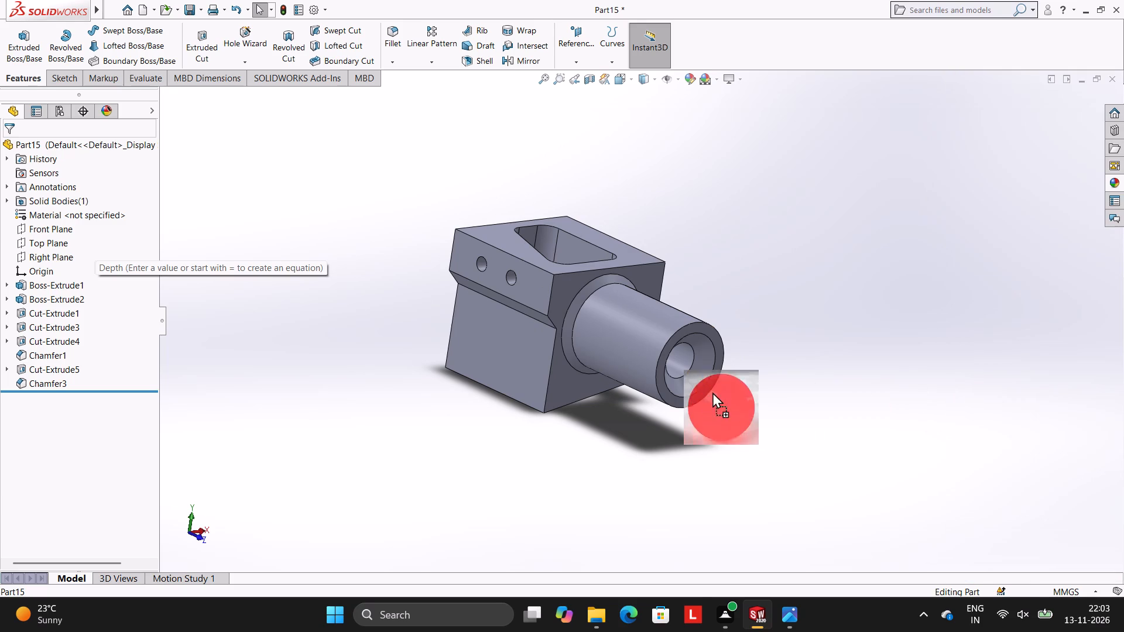
pyautogui.moveTo(712, 392); pyautogui.dragTo(527, 332)
pyautogui.click(549, 332)
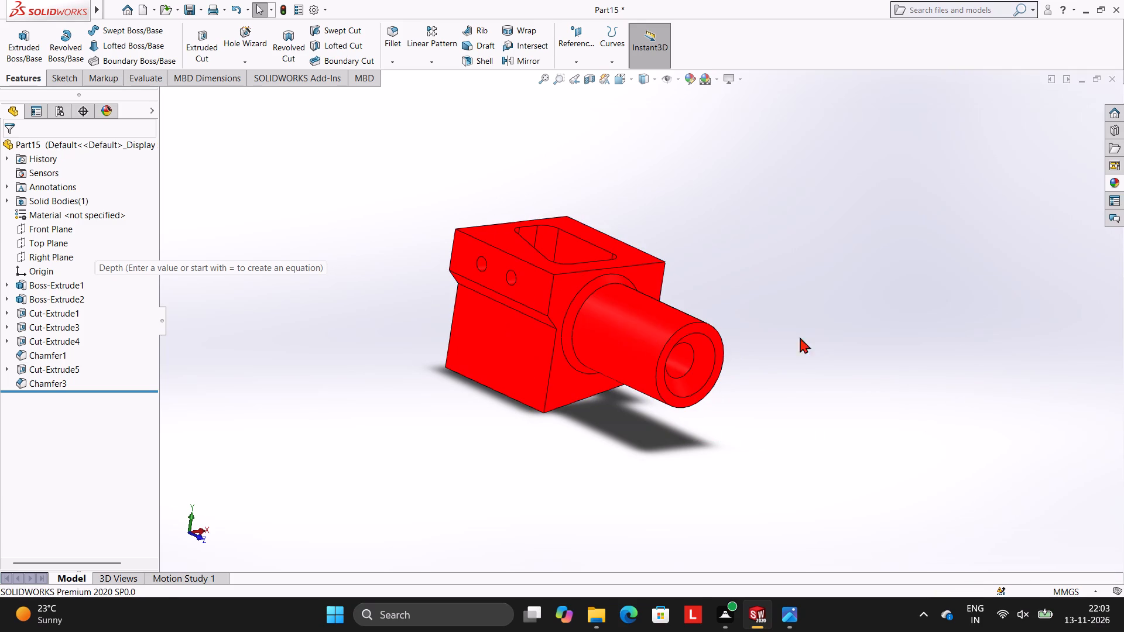
# Apply the Blue LED appearance to the cylindrical boss feature, covering its outer surface and end face.
pyautogui.click(1109, 184)
pyautogui.moveTo(1002, 402); pyautogui.dragTo(664, 340)
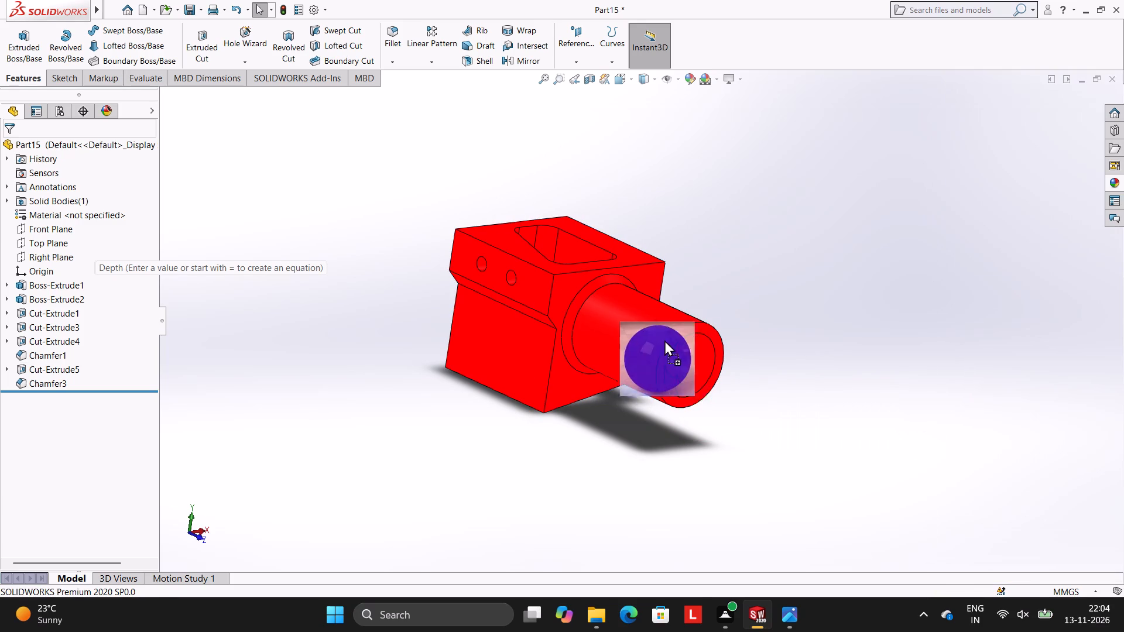
pyautogui.moveTo(664, 340); pyautogui.dragTo(633, 329)
pyautogui.click(633, 329)
# Apply the Green LED appearance to the chamfer around the boss's base and to the chamfer at the central hole's mouth.
pyautogui.scroll(-3, 633, 329)
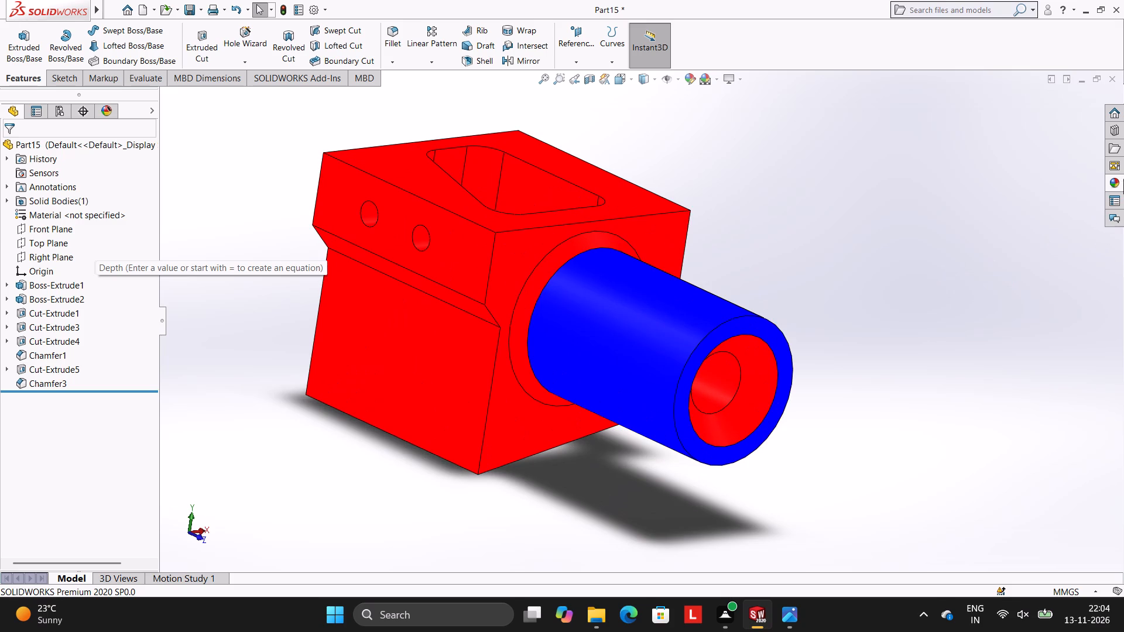
pyautogui.click(1119, 177)
pyautogui.scroll(-2, 990, 385)
pyautogui.moveTo(1006, 330); pyautogui.dragTo(574, 330)
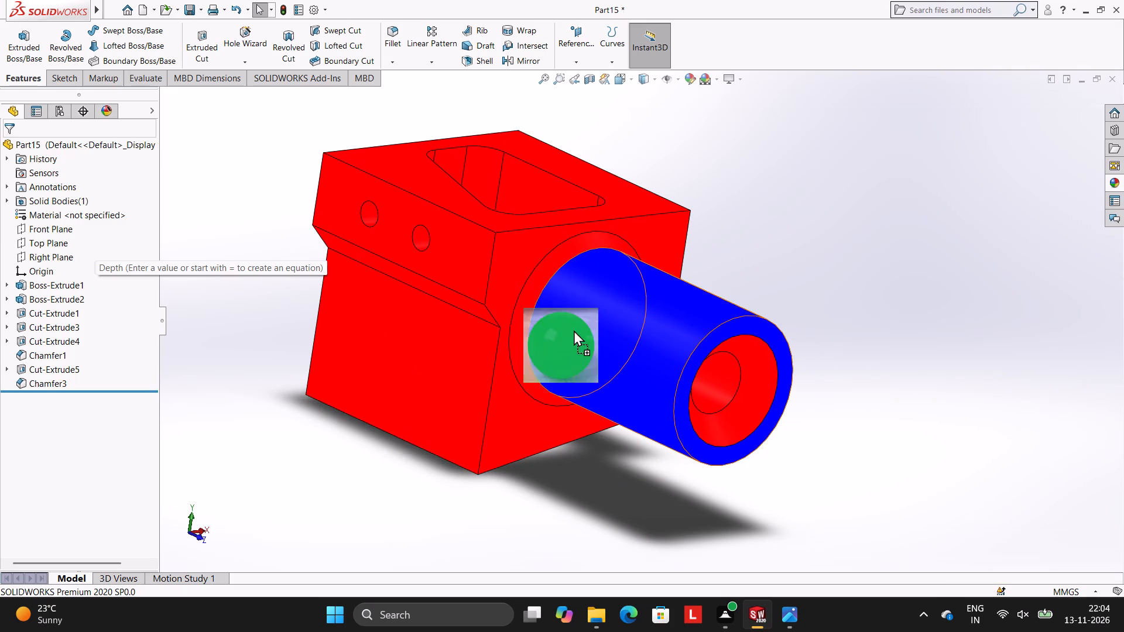
pyautogui.moveTo(574, 330); pyautogui.dragTo(520, 304)
pyautogui.click(520, 304)
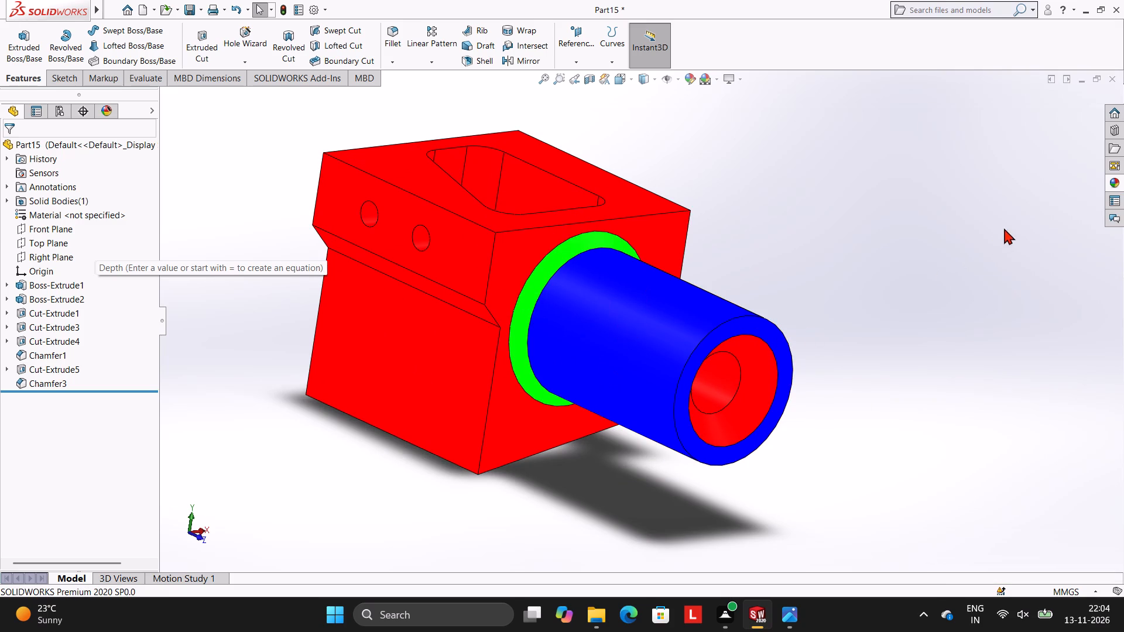
pyautogui.click(1111, 185)
pyautogui.moveTo(1004, 339); pyautogui.dragTo(807, 383)
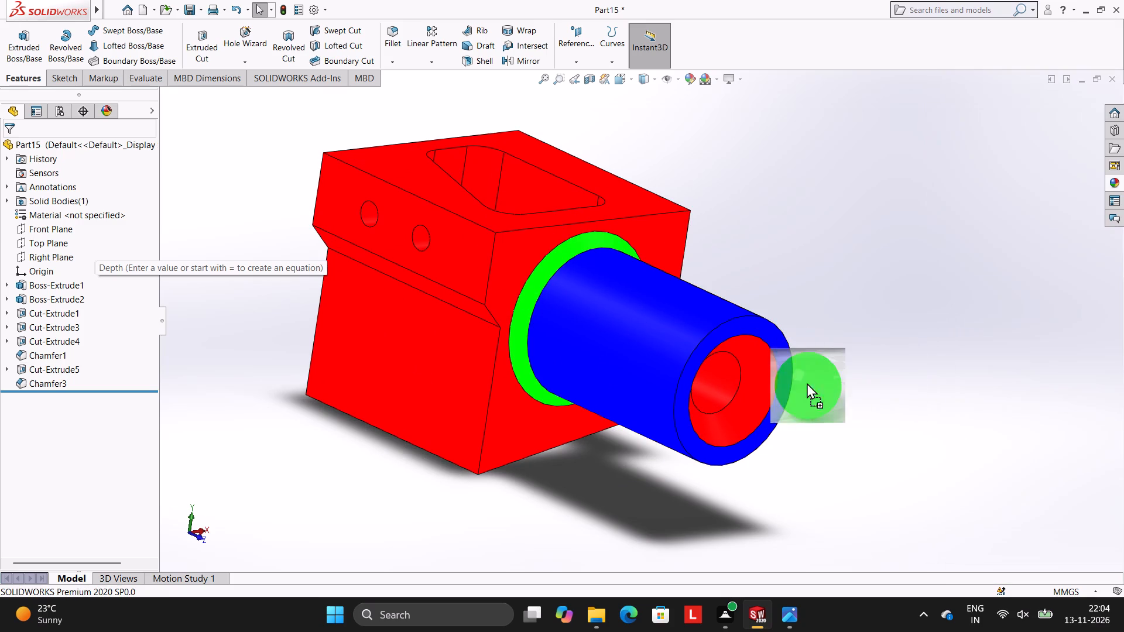
pyautogui.moveTo(807, 383); pyautogui.dragTo(763, 391)
pyautogui.click(763, 391)
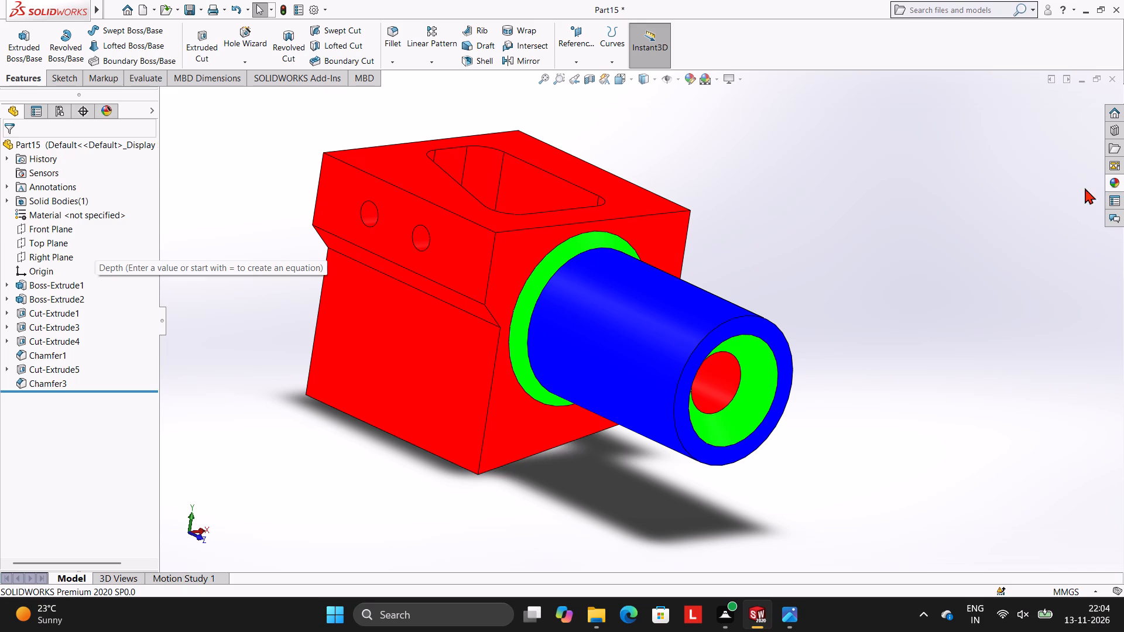
# Apply the Green LED appearance to the cut feature of the two small side holes.
pyautogui.click(1111, 184)
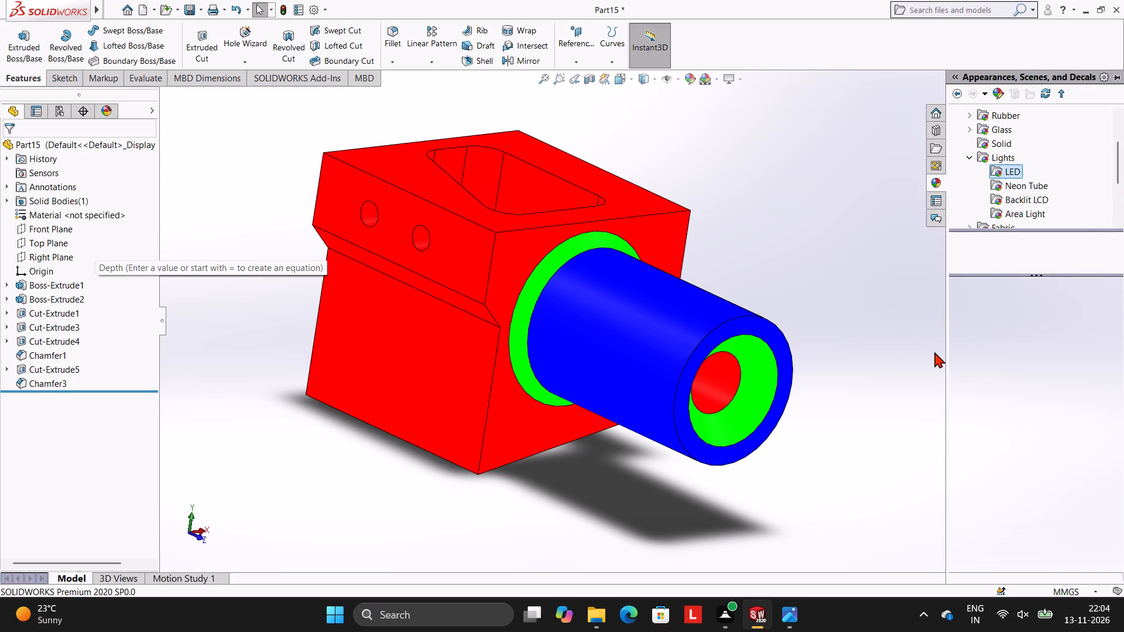
pyautogui.moveTo(991, 351); pyautogui.dragTo(361, 245)
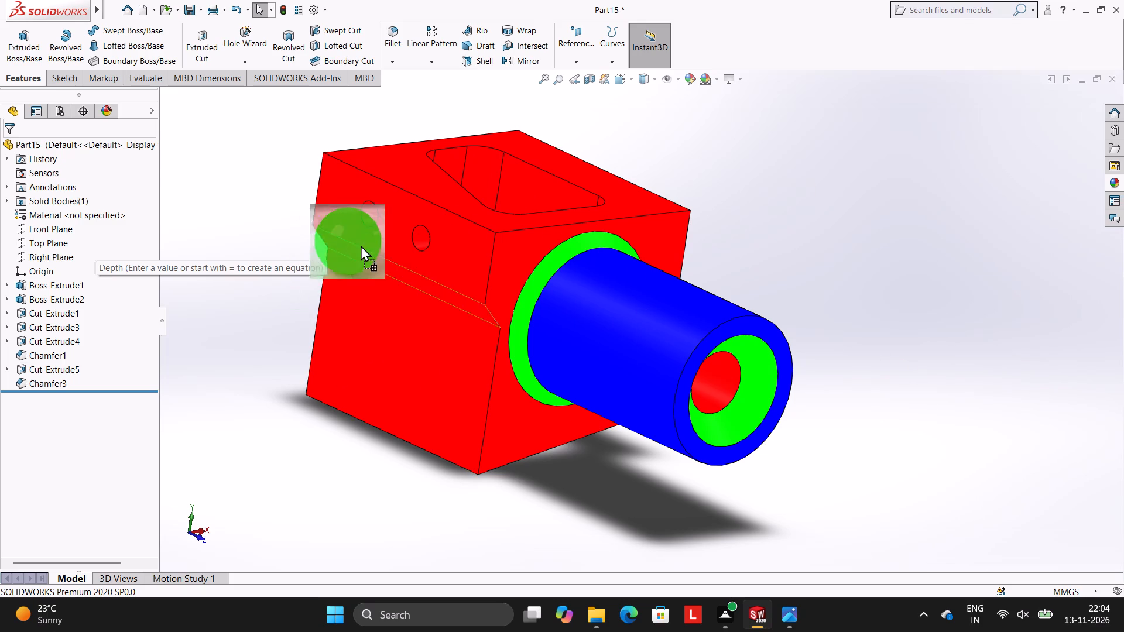
pyautogui.moveTo(361, 245); pyautogui.dragTo(420, 244)
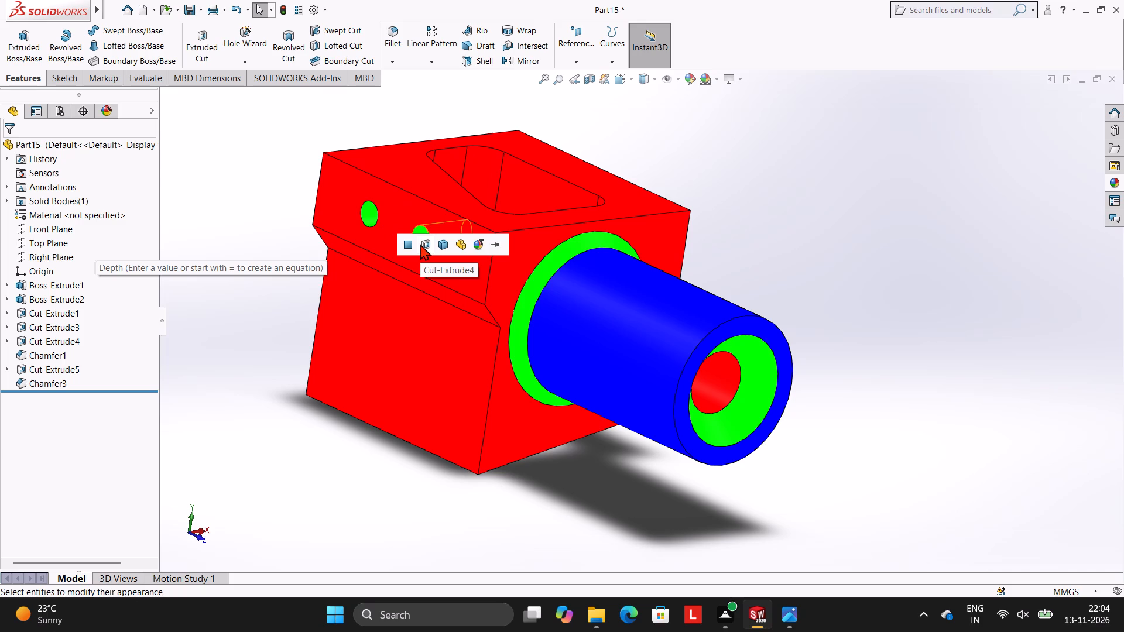
pyautogui.click(420, 244)
# Apply the Yellow LED appearance to the filleted pocket's cut feature.
pyautogui.click(1114, 187)
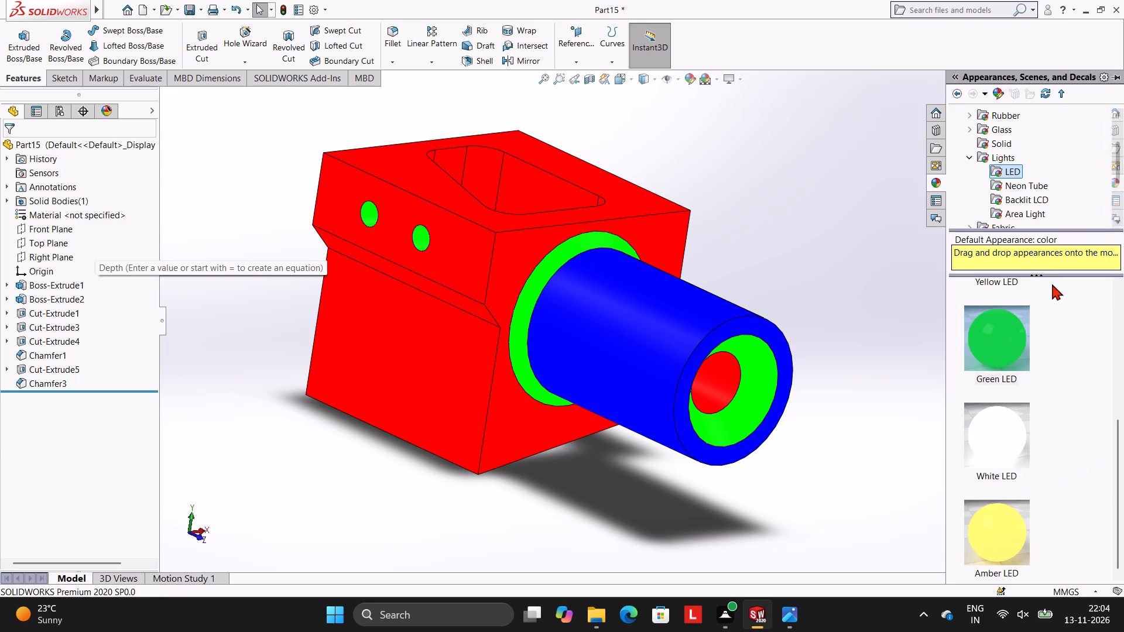
pyautogui.scroll(4, 1020, 376)
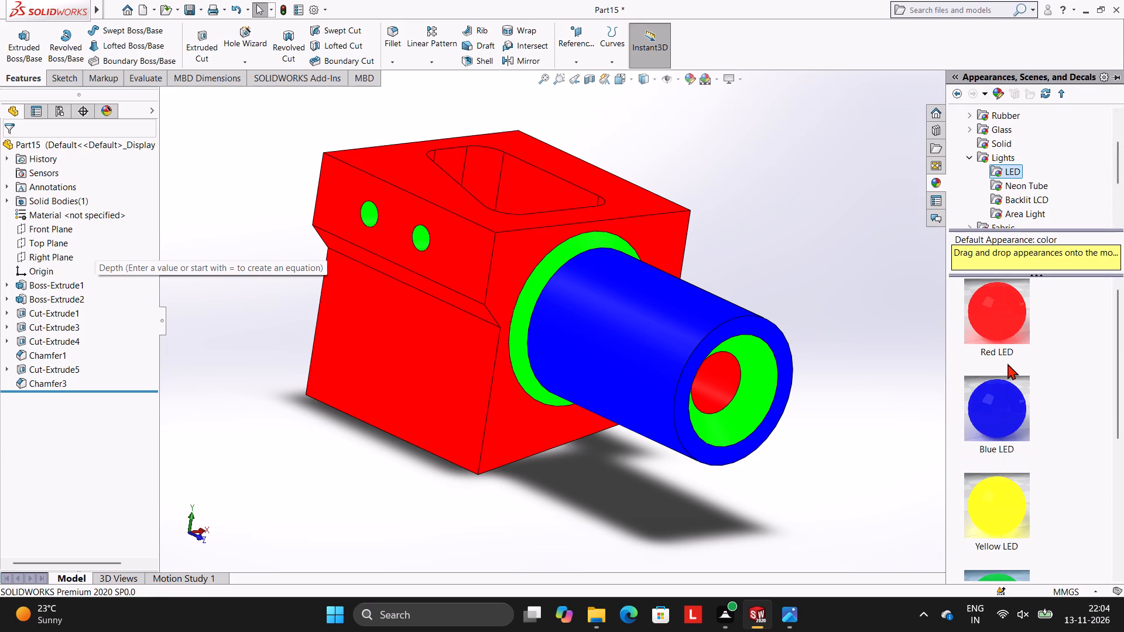
pyautogui.moveTo(995, 492); pyautogui.dragTo(523, 170)
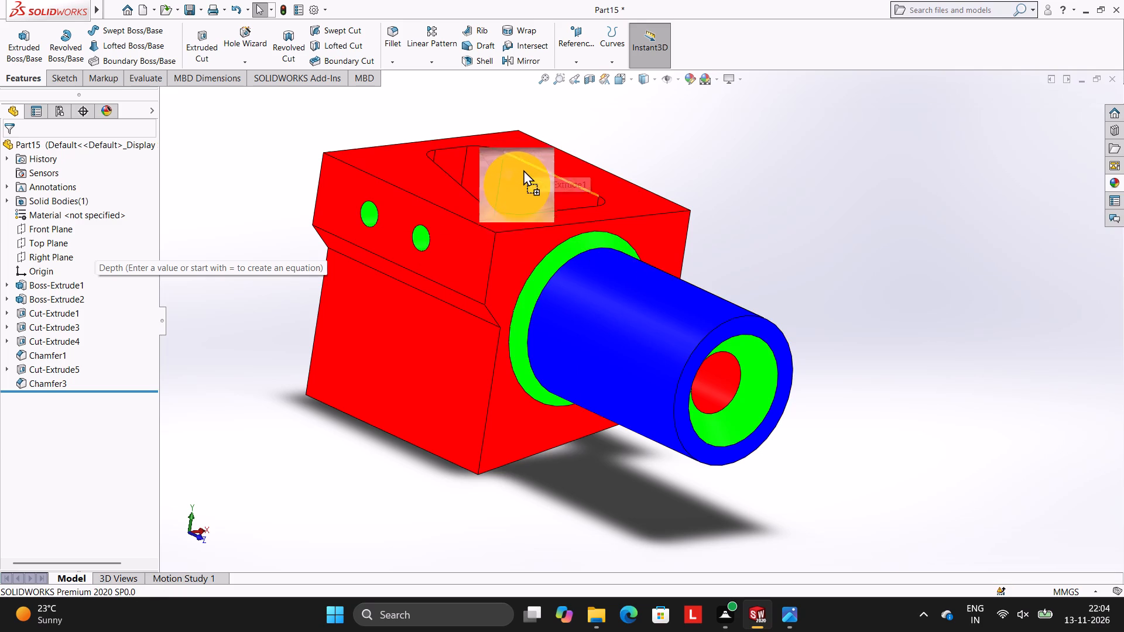
pyautogui.moveTo(523, 170); pyautogui.dragTo(523, 170)
pyautogui.click(523, 170)
# Apply the Yellow LED appearance to the central hole through the boss.
pyautogui.scroll(3, 523, 170)
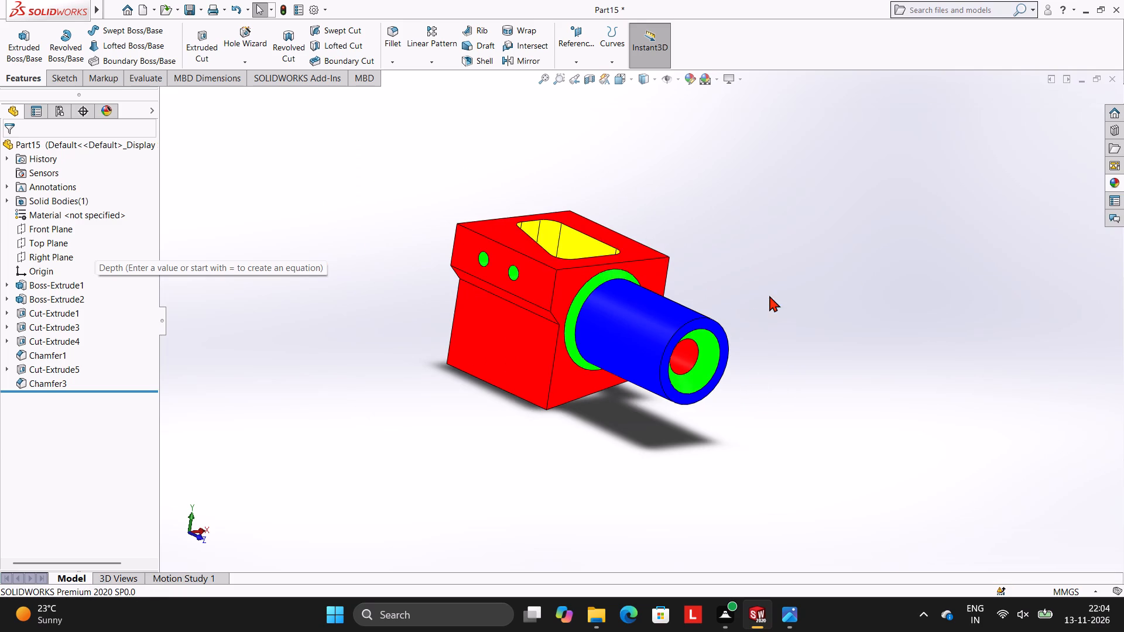
pyautogui.moveTo(766, 320); pyautogui.dragTo(712, 346, button='middle')
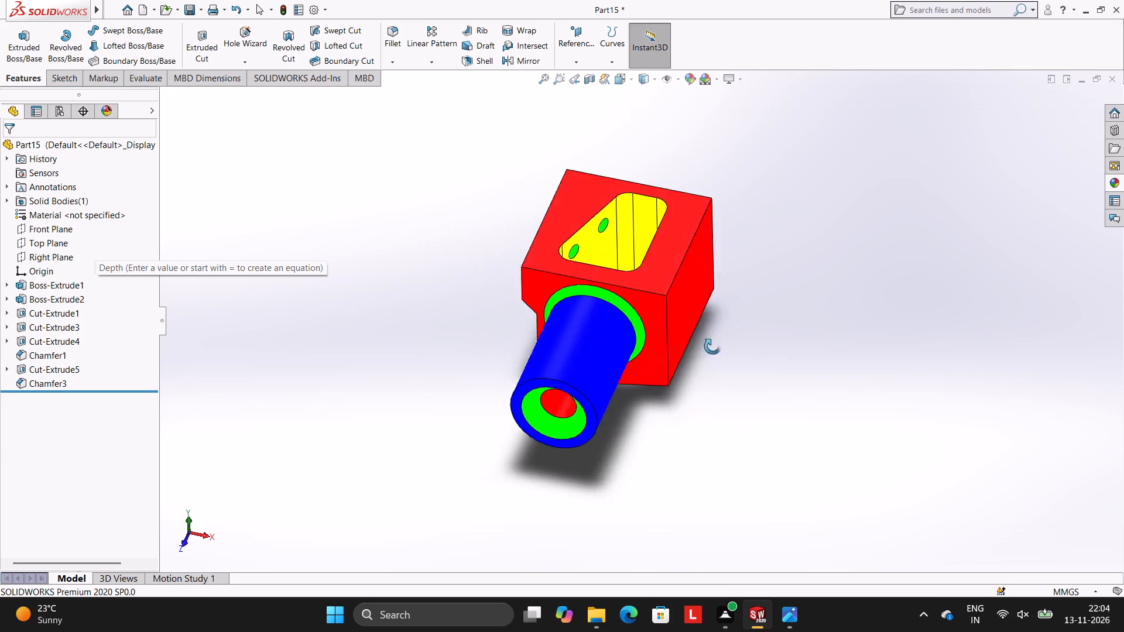
pyautogui.moveTo(712, 346); pyautogui.dragTo(821, 343, button='middle')
pyautogui.scroll(-3, 689, 438)
pyautogui.moveTo(752, 351); pyautogui.dragTo(715, 276, button='middle')
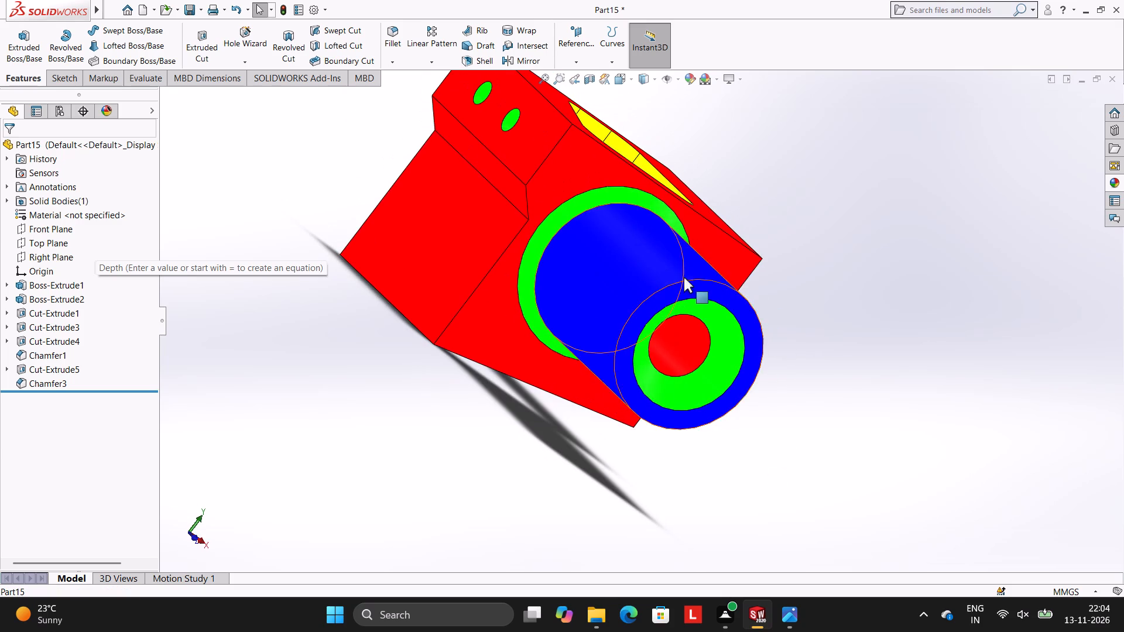
pyautogui.click(1115, 180)
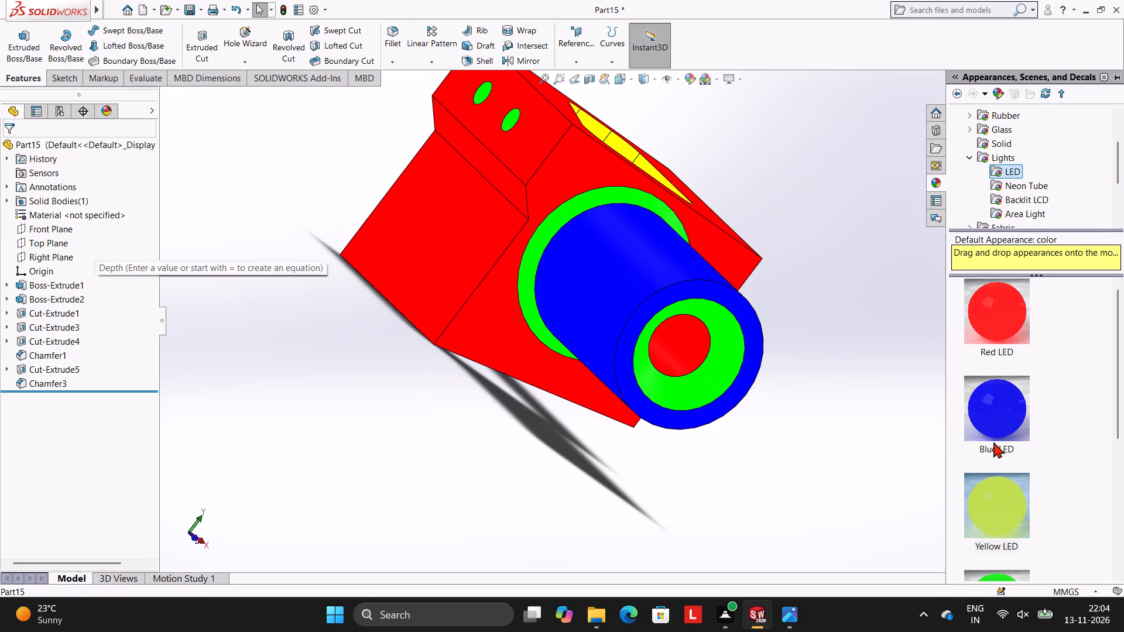
pyautogui.moveTo(996, 488); pyautogui.dragTo(683, 339)
pyautogui.click(680, 337)
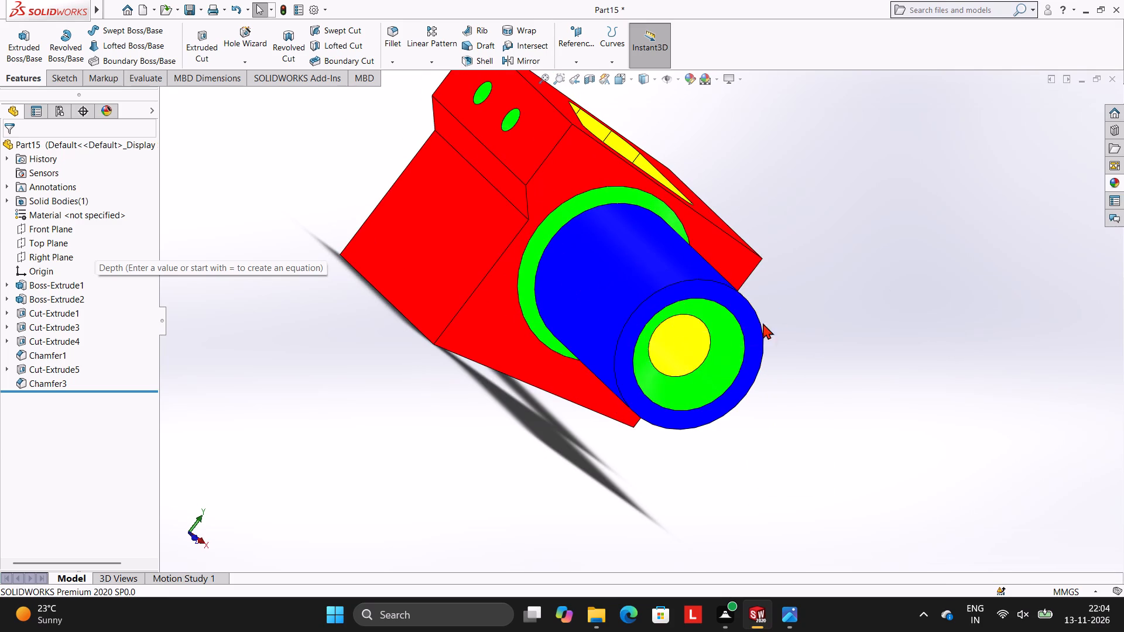
# Examine the coloured block, boss, pocket and holes from all sides.
pyautogui.scroll(5, 770, 312)
pyautogui.moveTo(800, 317); pyautogui.dragTo(717, 231, button='middle')
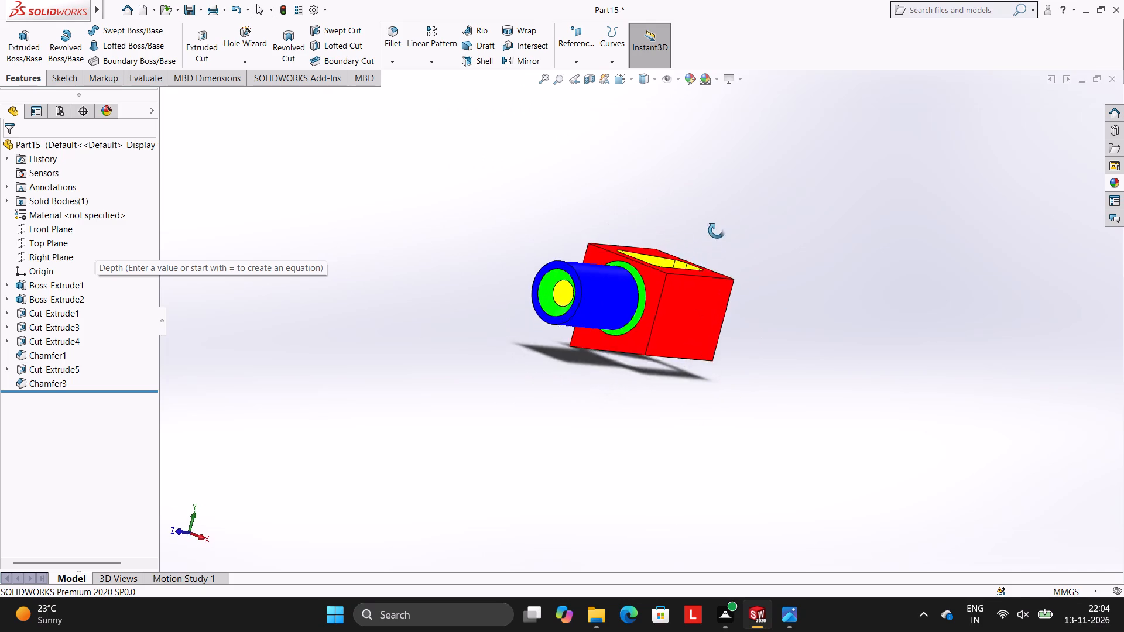
pyautogui.moveTo(717, 231); pyautogui.dragTo(830, 454, button='middle')
pyautogui.moveTo(638, 277); pyautogui.dragTo(658, 454, button='middle')
pyautogui.scroll(-1, 638, 277)
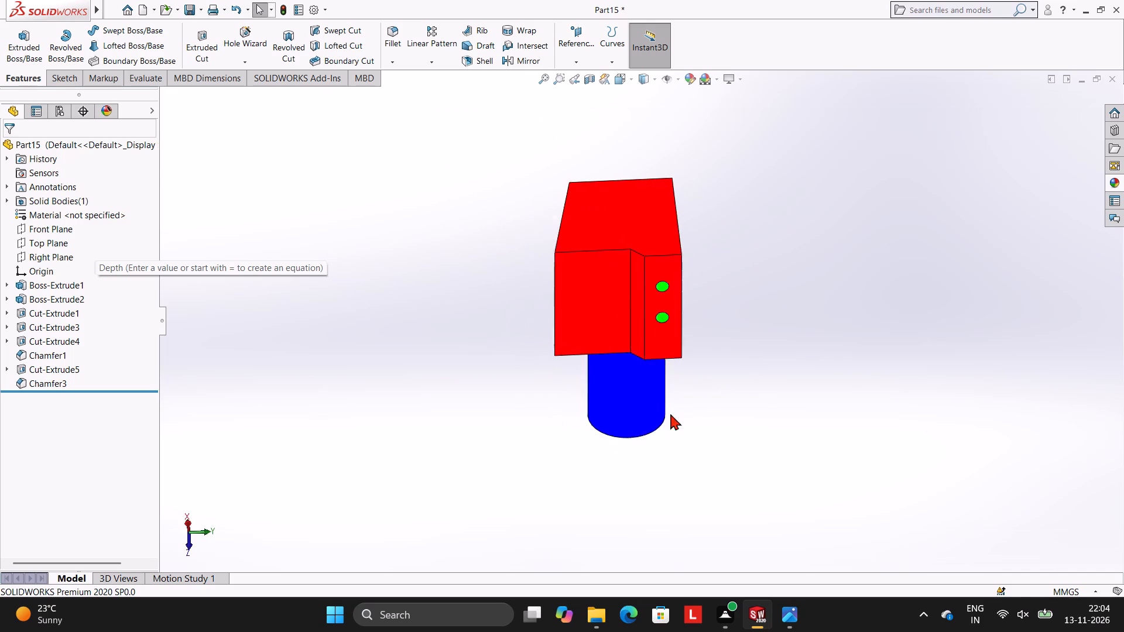
pyautogui.moveTo(661, 250); pyautogui.dragTo(555, 198, button='middle')
pyautogui.moveTo(621, 269); pyautogui.dragTo(589, 221, button='middle')
pyautogui.scroll(1, 589, 221)
pyautogui.moveTo(609, 266); pyautogui.dragTo(602, 227, button='middle')
pyautogui.moveTo(612, 262); pyautogui.dragTo(643, 213, button='middle')
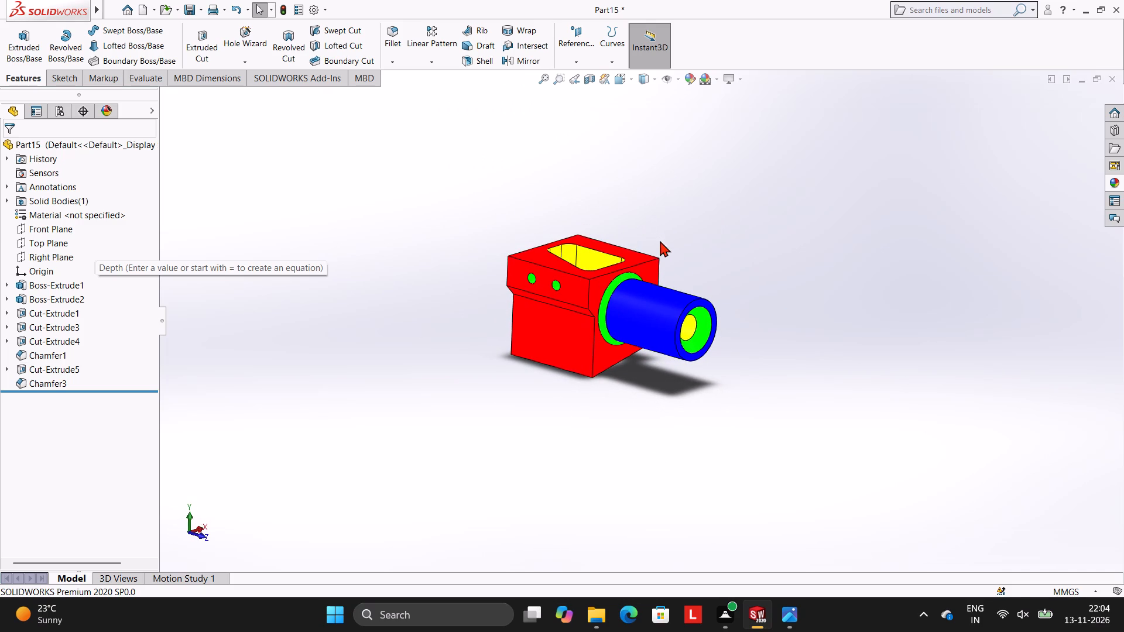
pyautogui.moveTo(680, 263); pyautogui.dragTo(678, 300, button='middle')
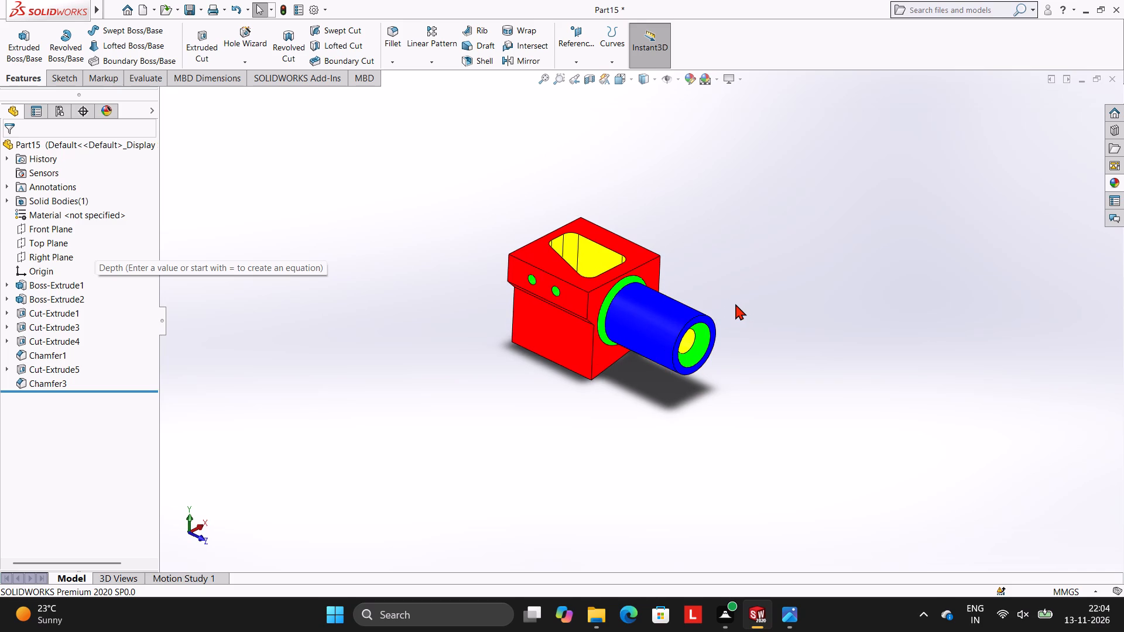
# Save the part in the Documents folder as SMALL BLOCK WITH ROUND SPIGOT TRIANGULAR POCKET.
pyautogui.hotkey('ctrl', 's')
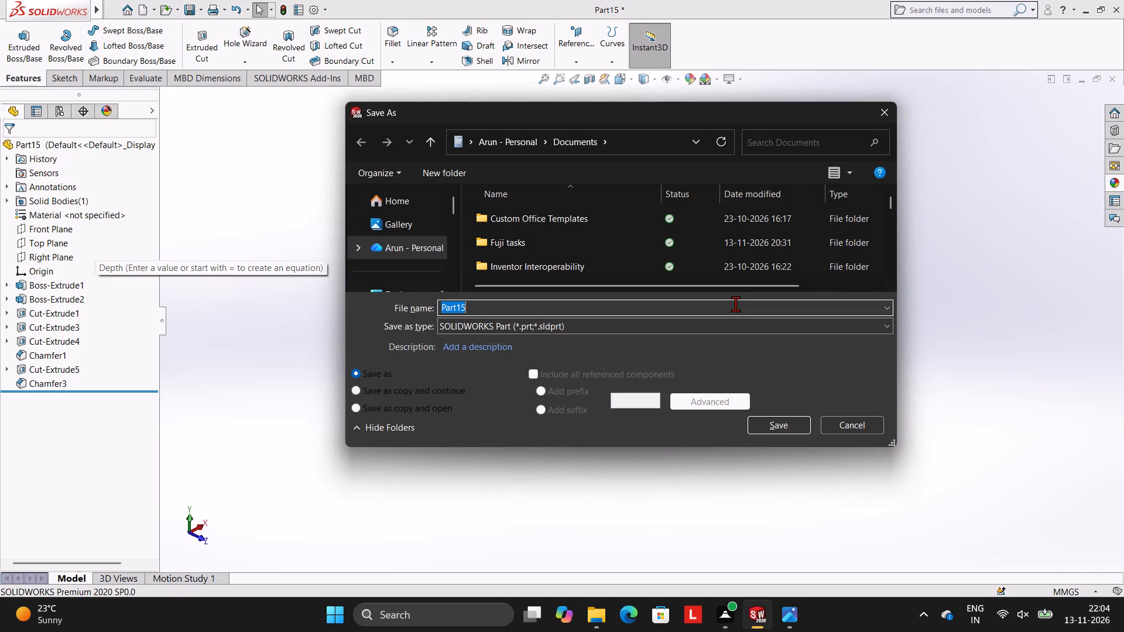
pyautogui.write('SMALL')
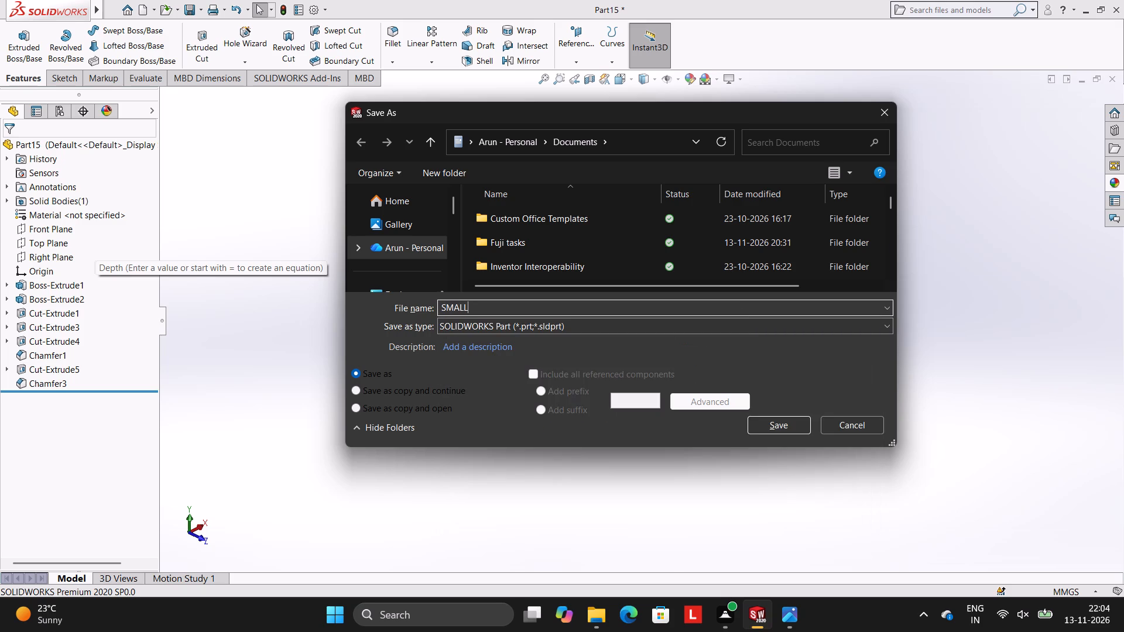
pyautogui.press('space')
pyautogui.write('BLOCK')
pyautogui.press('space')
pyautogui.write('WITH ROUN')
pyautogui.write('D')
pyautogui.press('space')
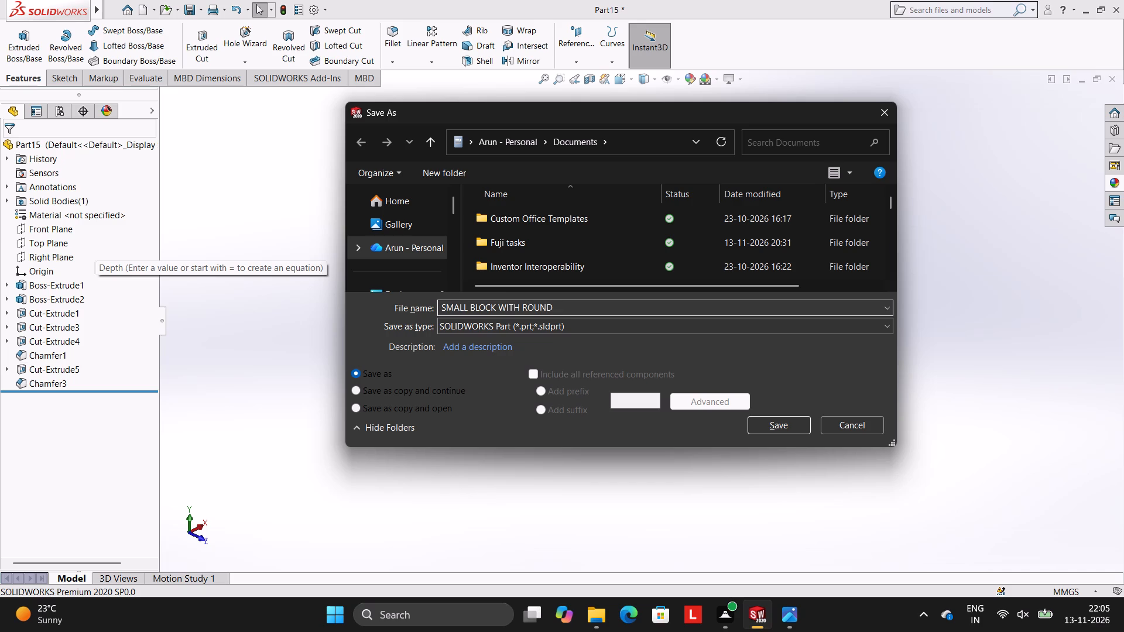
pyautogui.press('s')
pyautogui.write('PIGOT')
pyautogui.press('space')
pyautogui.write('TR')
pyautogui.press('i')
pyautogui.write('ANGULAR')
pyautogui.press('space')
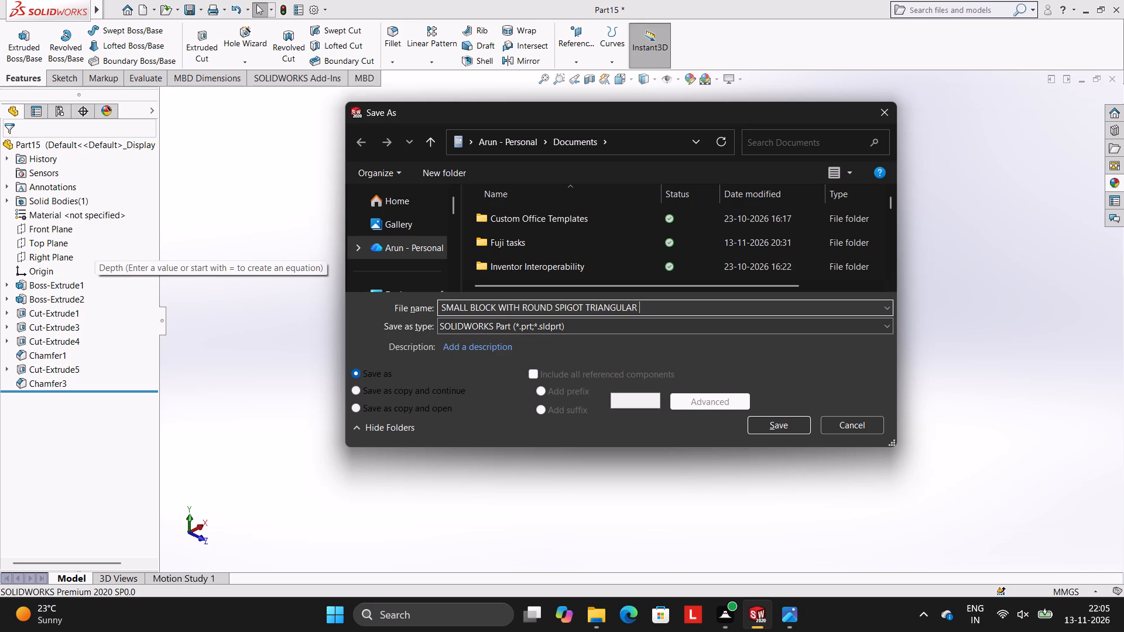
pyautogui.press('p')
pyautogui.write('OCKET')
pyautogui.press('space')
pyautogui.click(791, 428)
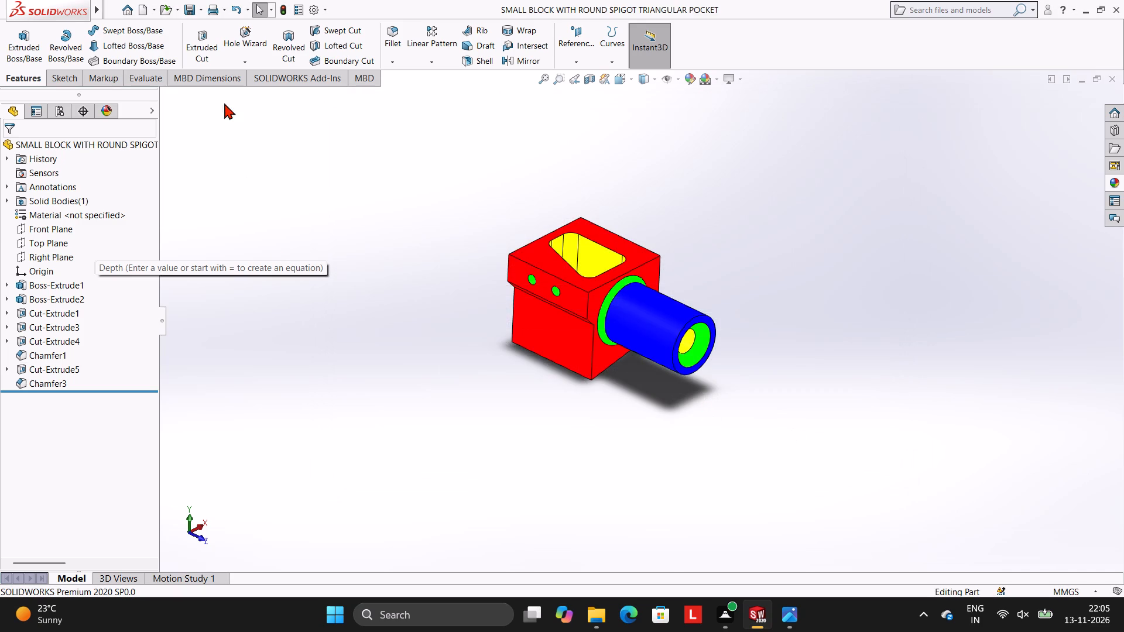
# Save a copy of the part as an Adobe PDF in Documents under the same file name.
pyautogui.click(203, 9)
pyautogui.click(207, 36)
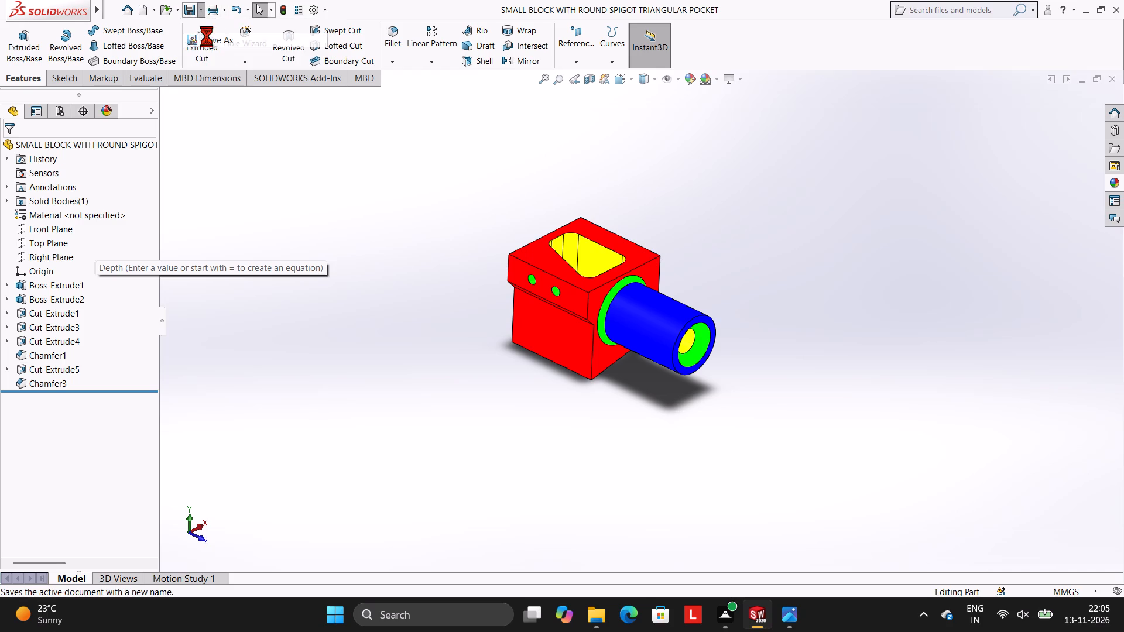
pyautogui.click(578, 331)
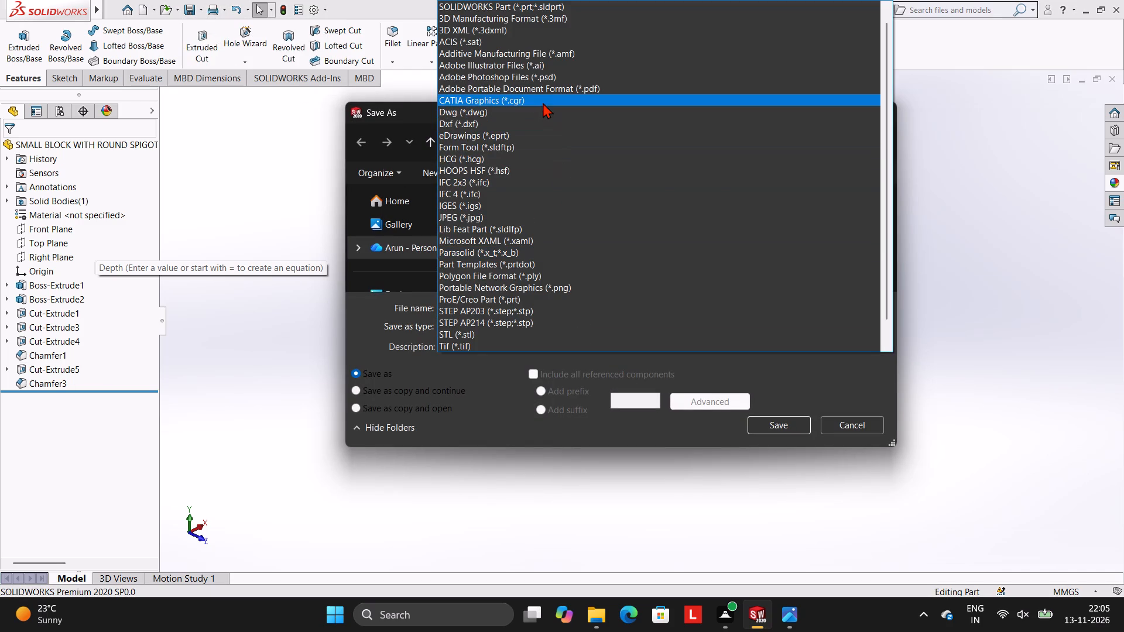
pyautogui.click(540, 94)
pyautogui.click(754, 447)
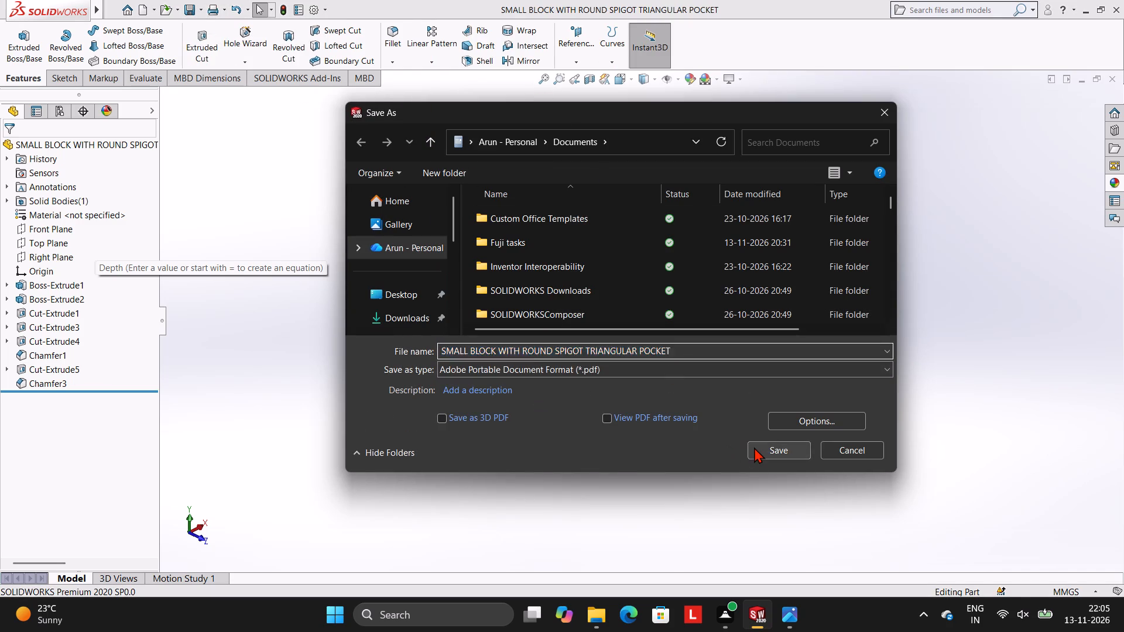